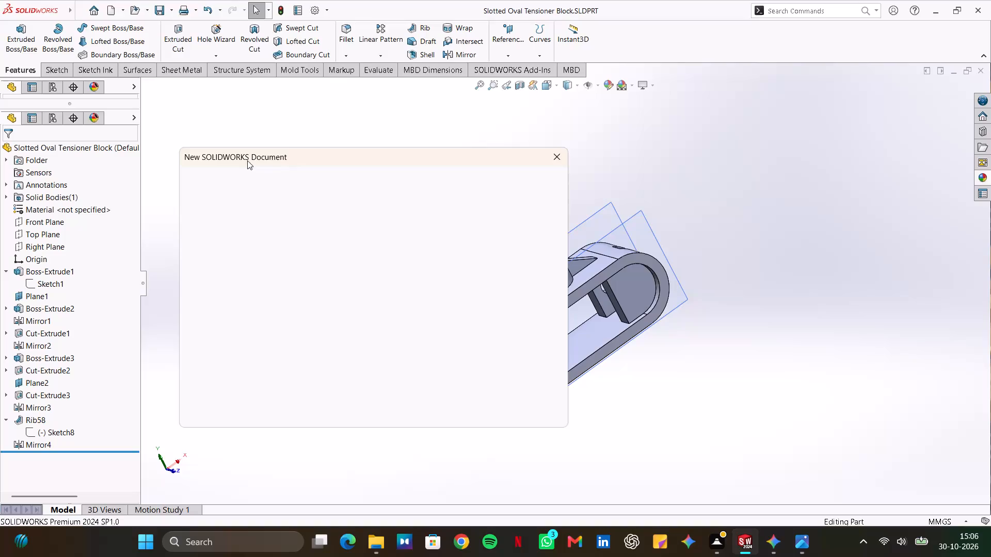
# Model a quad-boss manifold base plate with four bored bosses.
# Create a new document from the Part template.
pyautogui.click(206, 212)
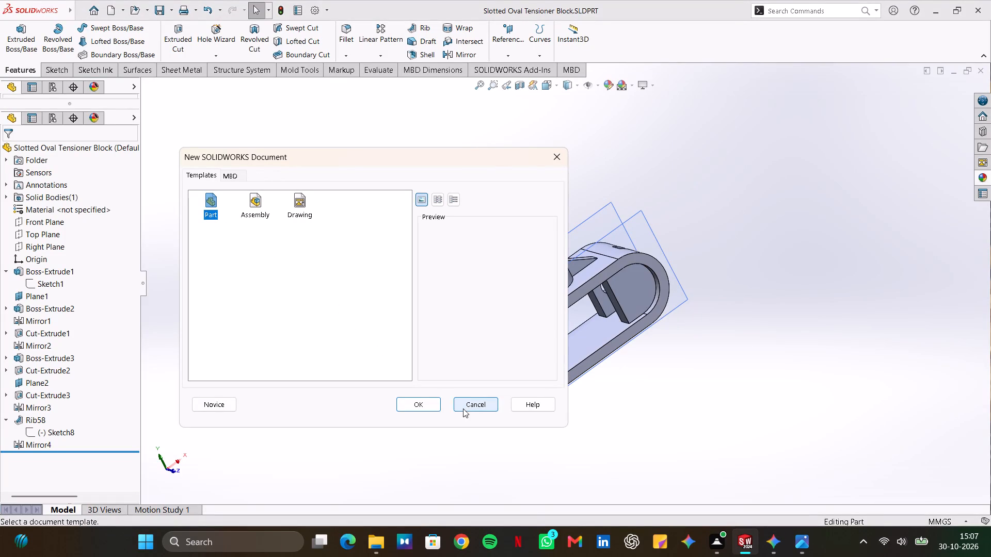
pyautogui.click(434, 405)
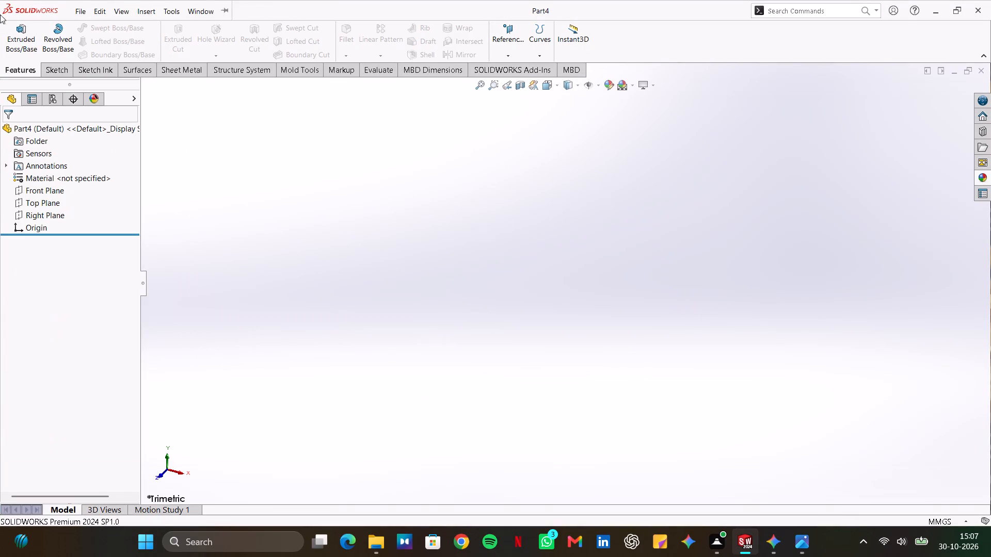
# Sketch a center rectangle about 116 mm by 65 mm on the Top Plane, centred on the origin.
pyautogui.click(45, 76)
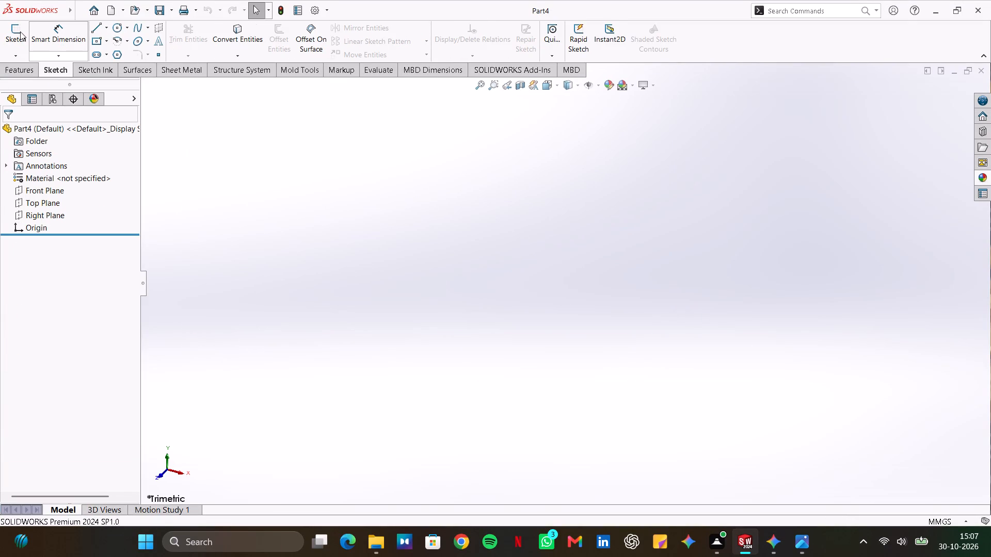
pyautogui.click(20, 33)
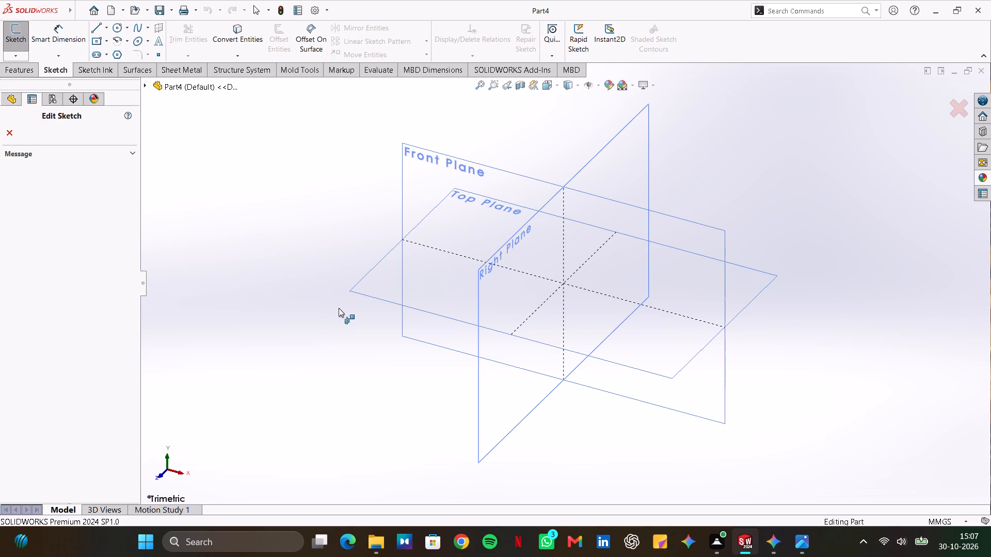
pyautogui.click(365, 296)
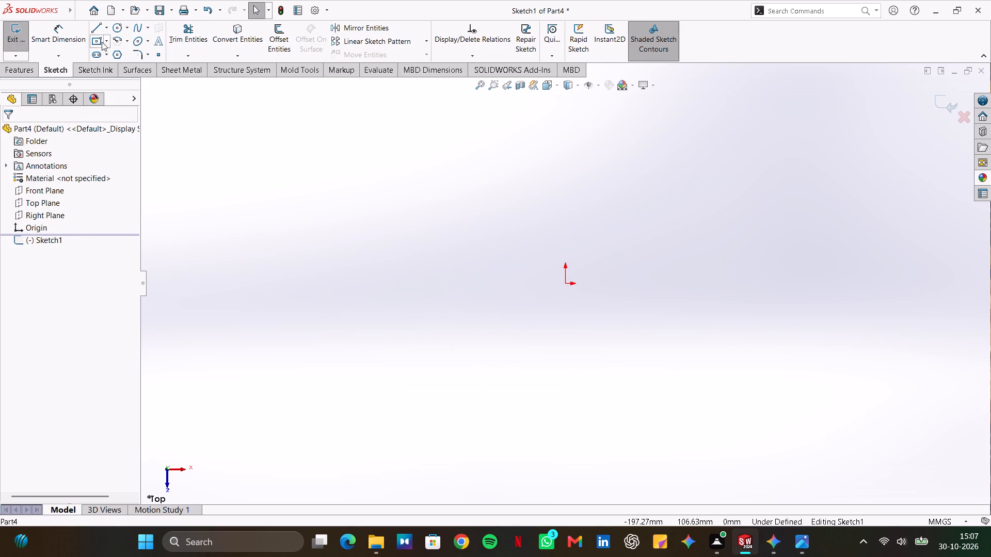
pyautogui.click(96, 39)
pyautogui.click(567, 285)
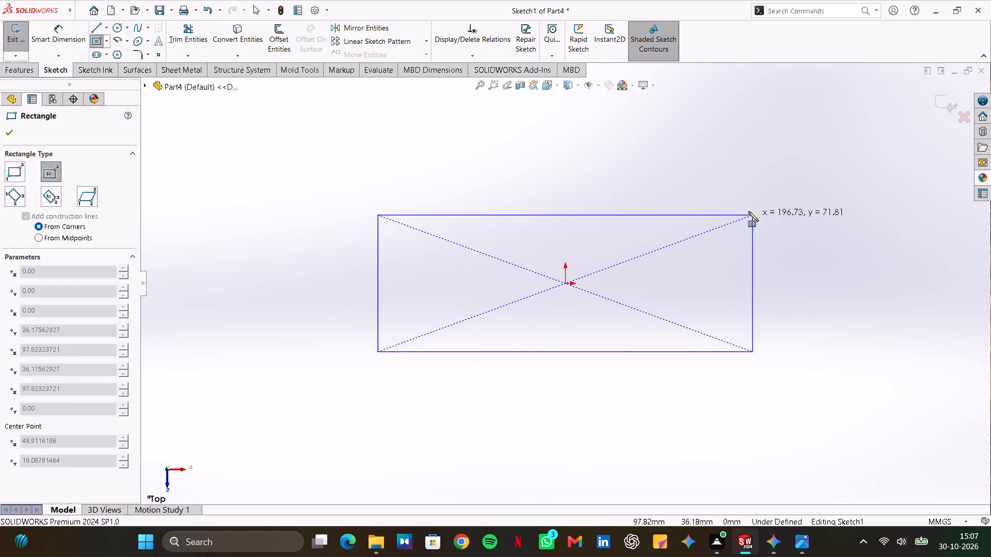
pyautogui.click(654, 222)
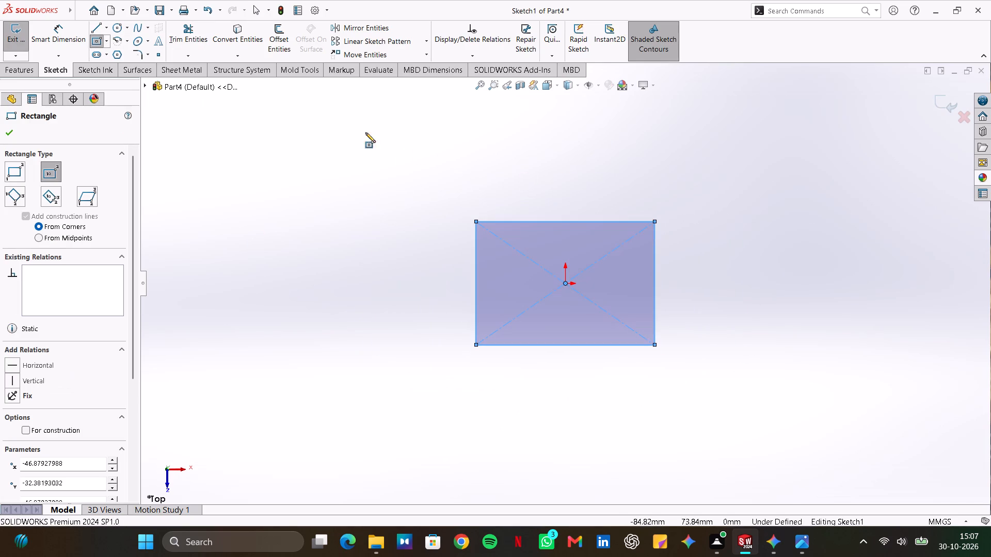
# Dimension the rectangle to 80 mm on its vertical side and 113 mm on its horizontal side.
pyautogui.click(57, 36)
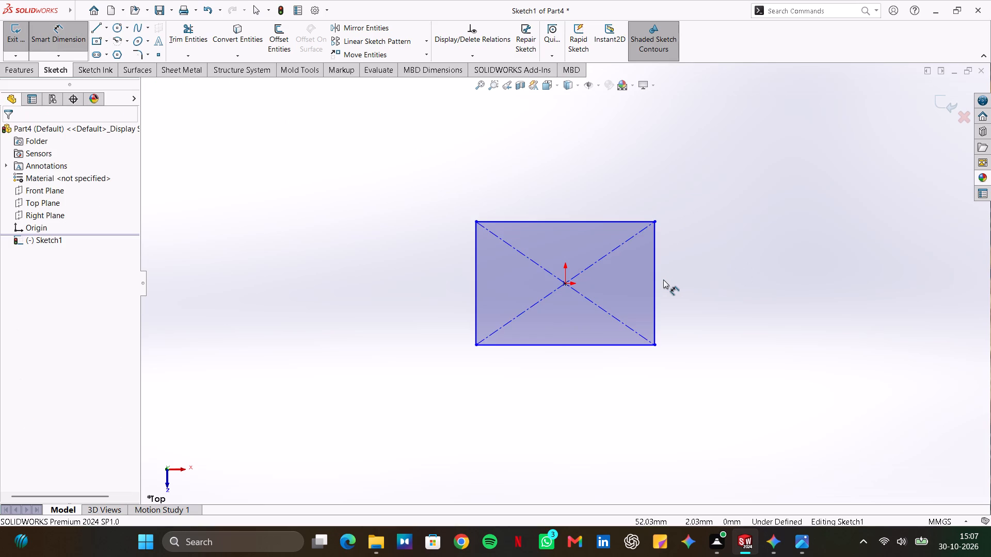
pyautogui.click(657, 280)
pyautogui.click(697, 279)
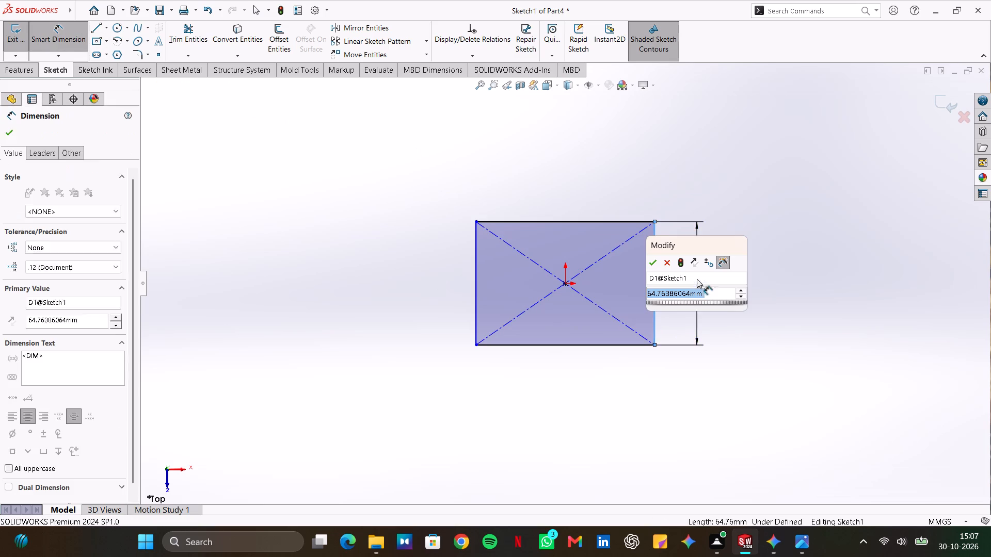
pyautogui.write('80')
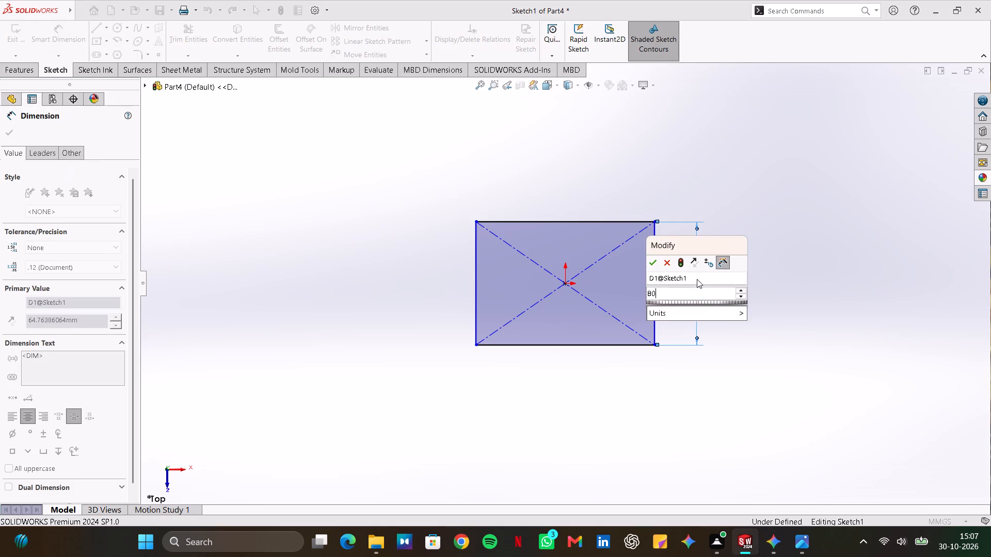
pyautogui.press('Return')
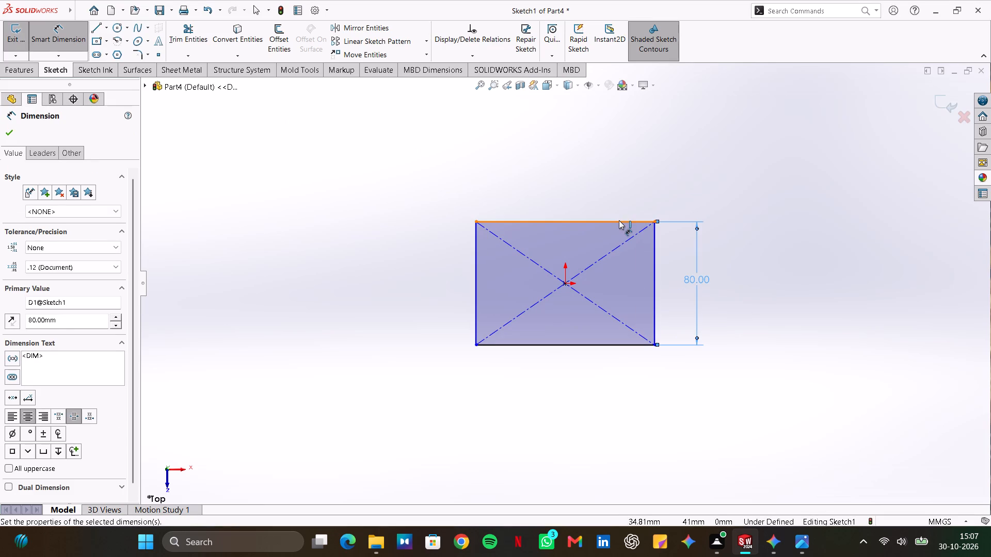
pyautogui.click(619, 220)
pyautogui.click(595, 190)
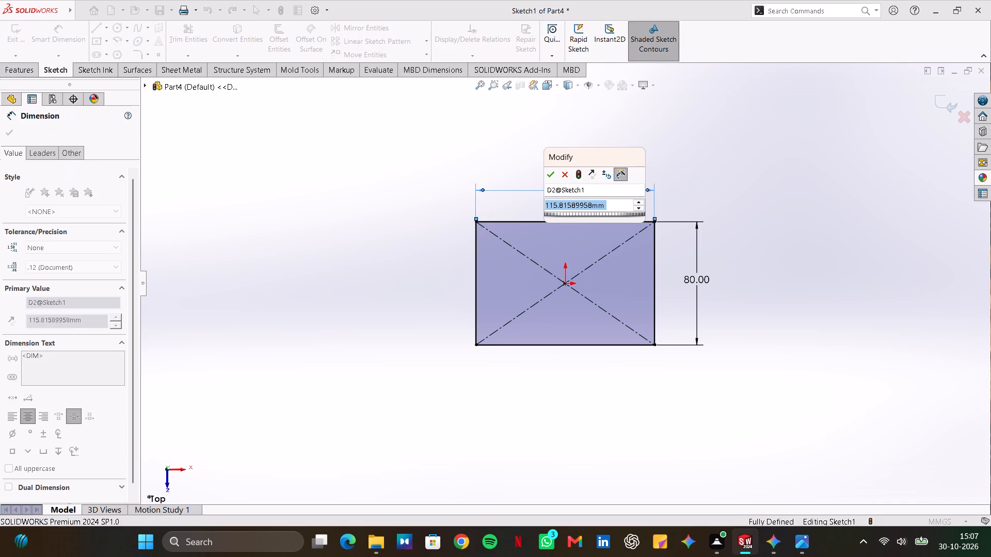
pyautogui.write('113')
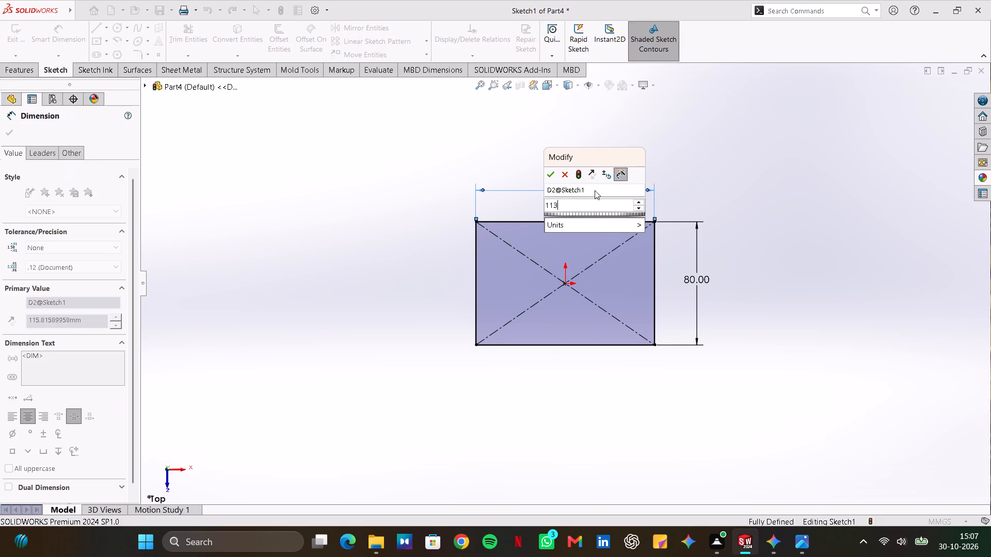
pyautogui.press('Return')
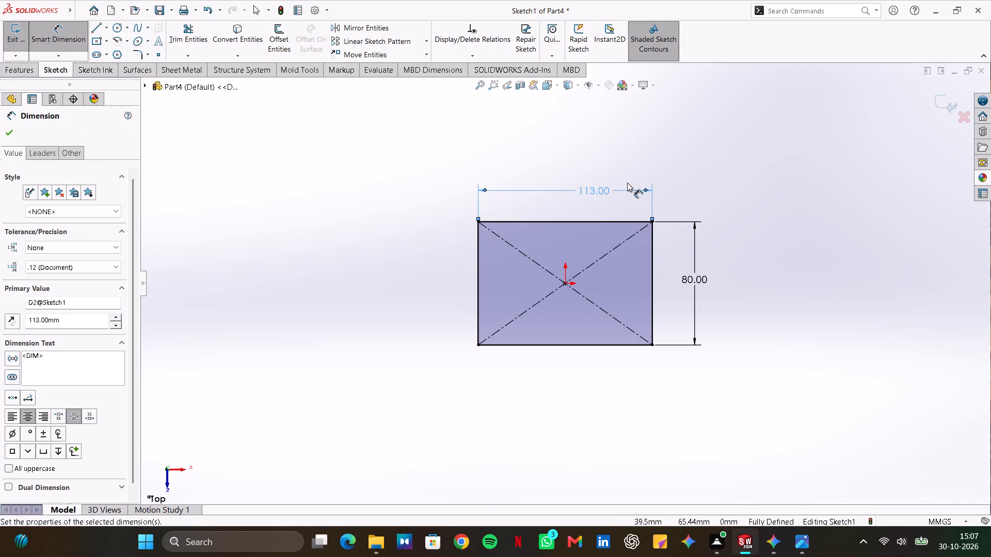
pyautogui.press('Escape')
pyautogui.press('Escape')
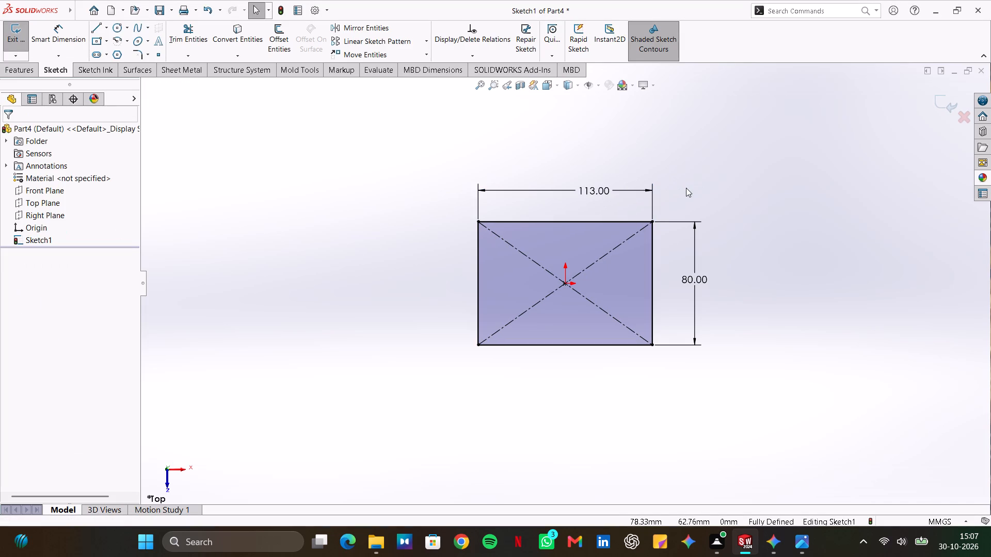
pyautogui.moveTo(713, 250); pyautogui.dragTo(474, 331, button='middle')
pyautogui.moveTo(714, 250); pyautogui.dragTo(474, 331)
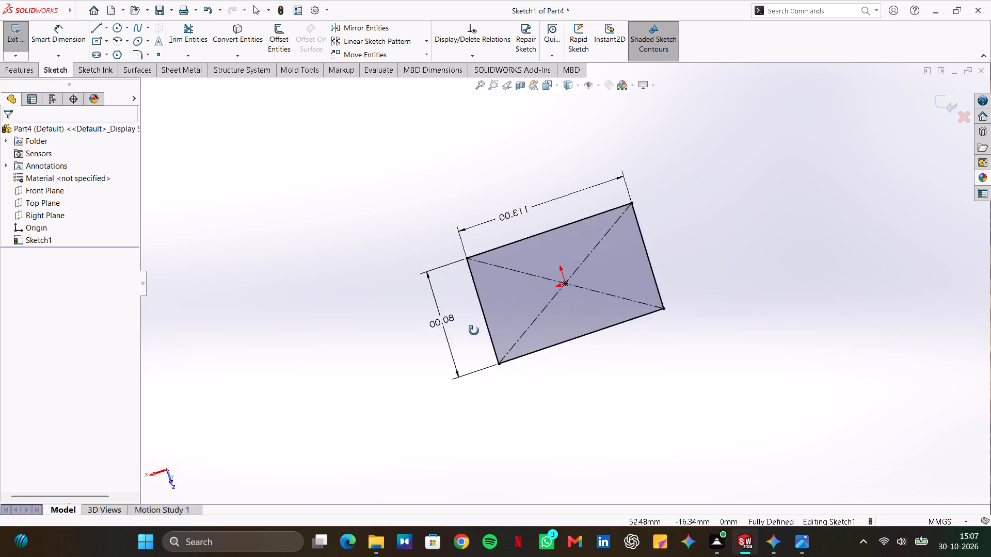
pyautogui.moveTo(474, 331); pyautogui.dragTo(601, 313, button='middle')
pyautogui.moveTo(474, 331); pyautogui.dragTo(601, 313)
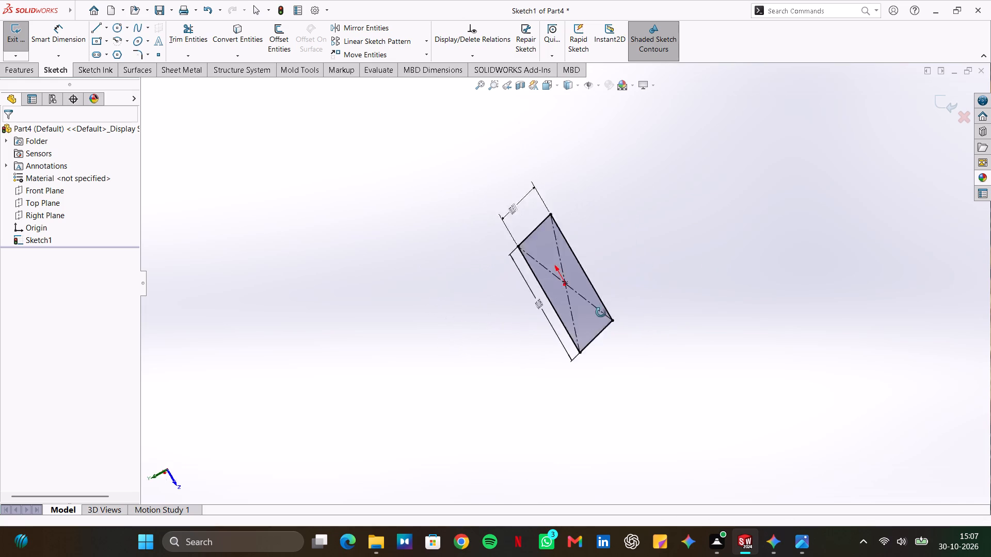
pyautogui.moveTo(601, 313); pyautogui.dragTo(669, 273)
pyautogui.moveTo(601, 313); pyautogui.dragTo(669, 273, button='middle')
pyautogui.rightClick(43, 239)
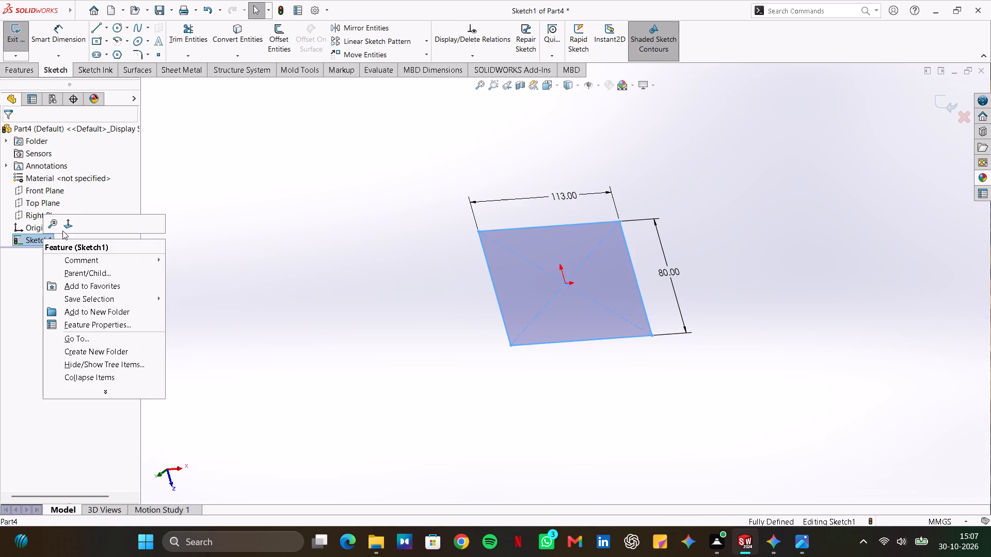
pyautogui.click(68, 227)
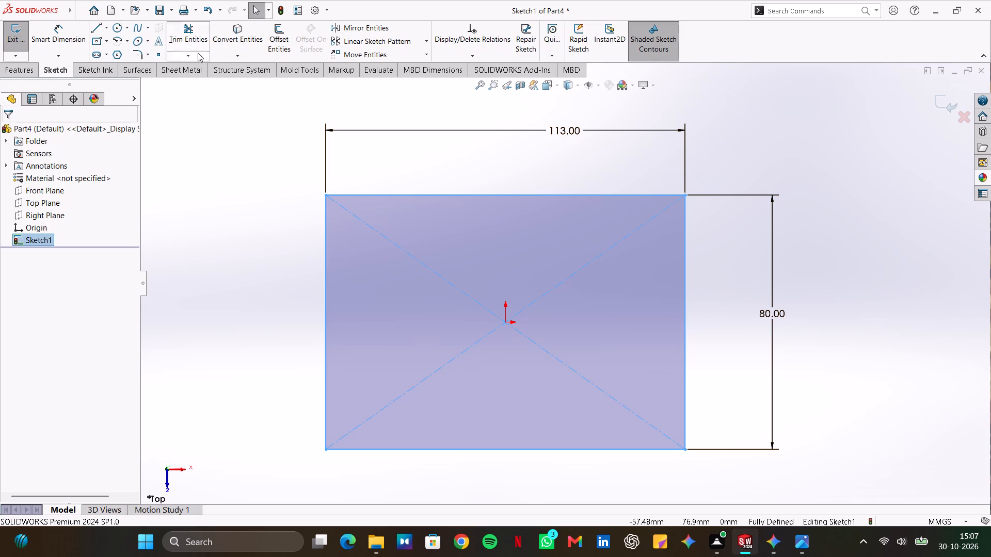
# Add a vertical centerline about 125 mm long and a horizontal centerline, both through the origin and extending past the rectangle, and finish the sketch.
pyautogui.click(104, 28)
pyautogui.click(115, 56)
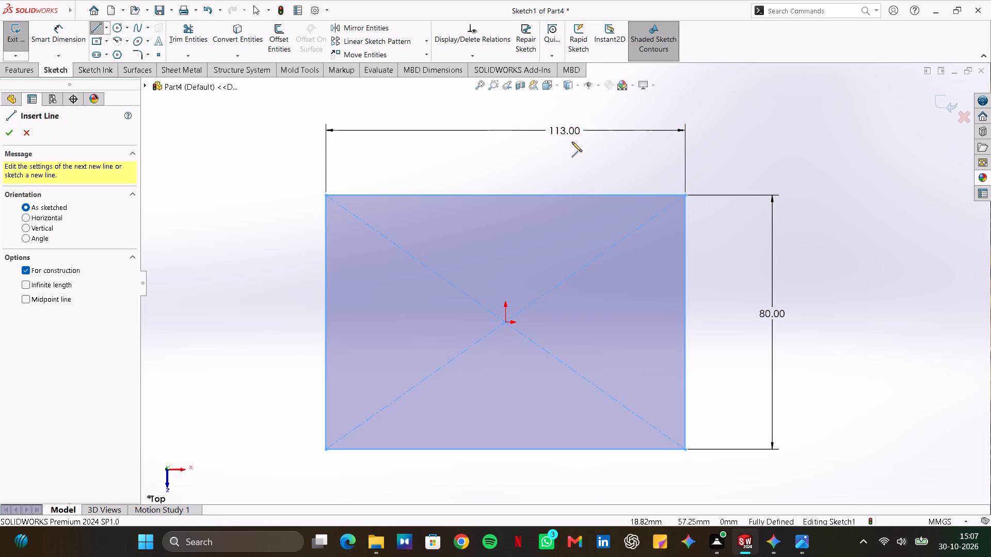
pyautogui.click(505, 103)
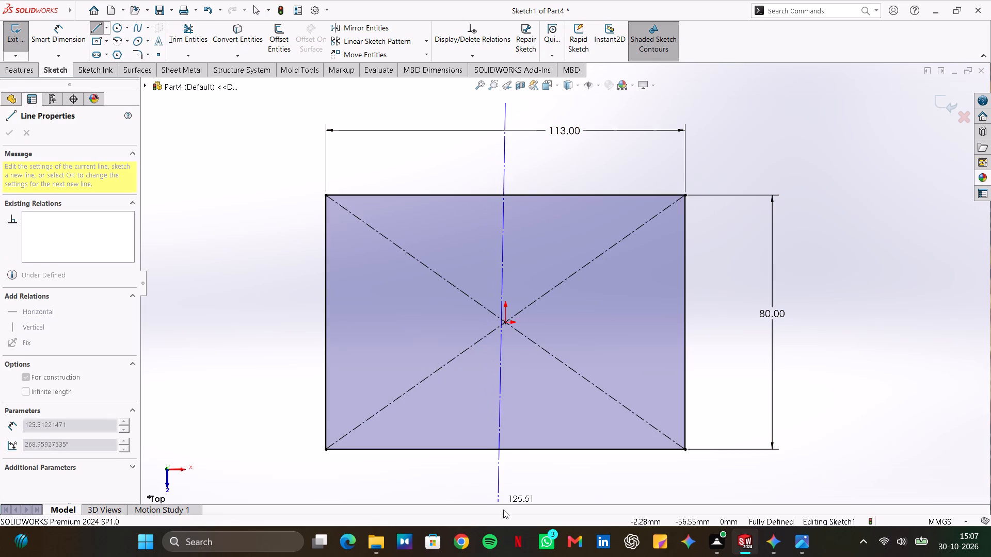
pyautogui.click(506, 499)
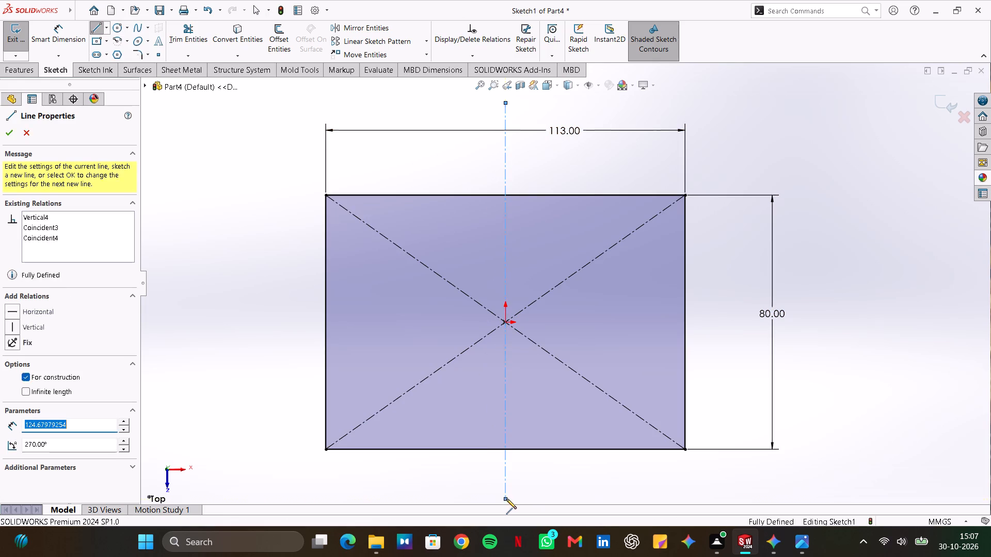
pyautogui.doubleClick(525, 489)
pyautogui.click(937, 325)
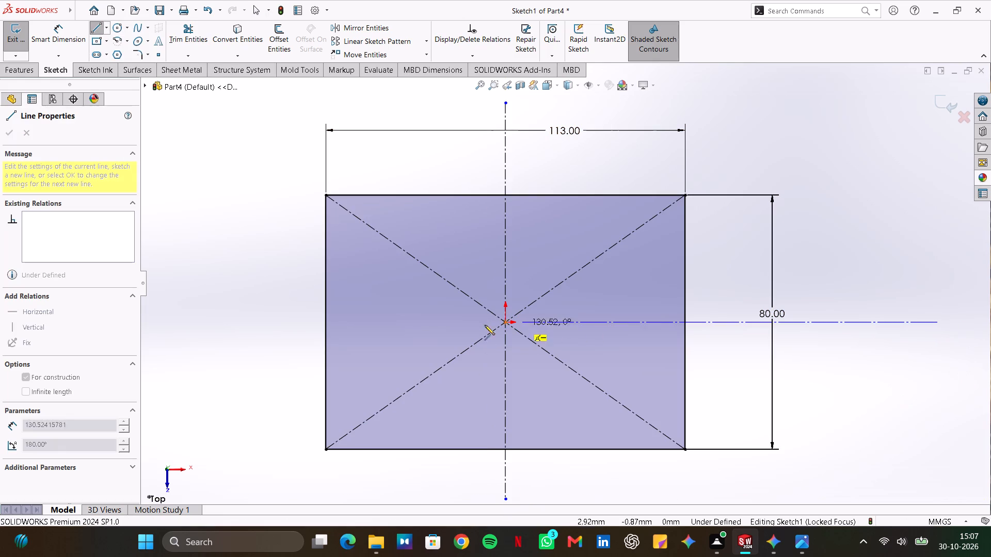
pyautogui.click(236, 319)
pyautogui.doubleClick(238, 358)
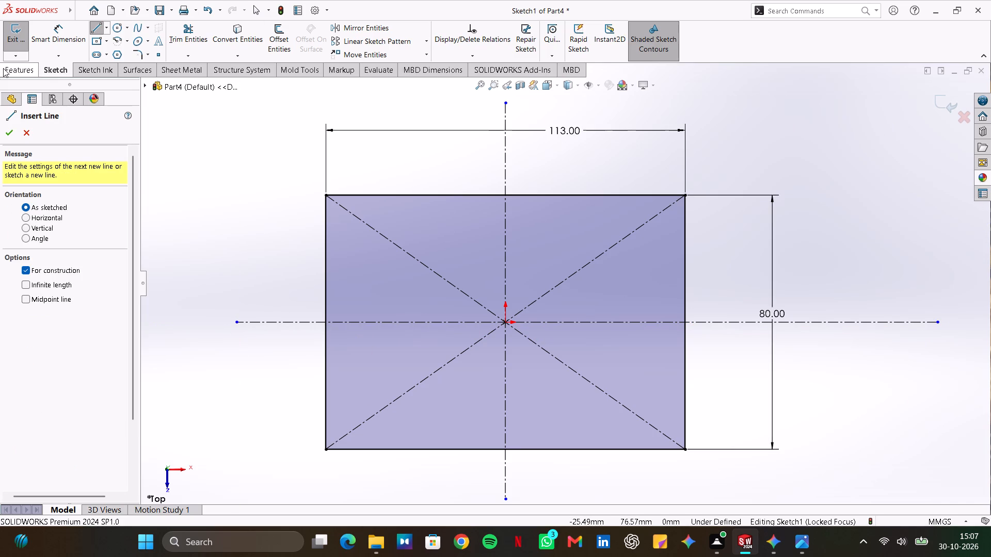
pyautogui.click(10, 138)
pyautogui.click(11, 36)
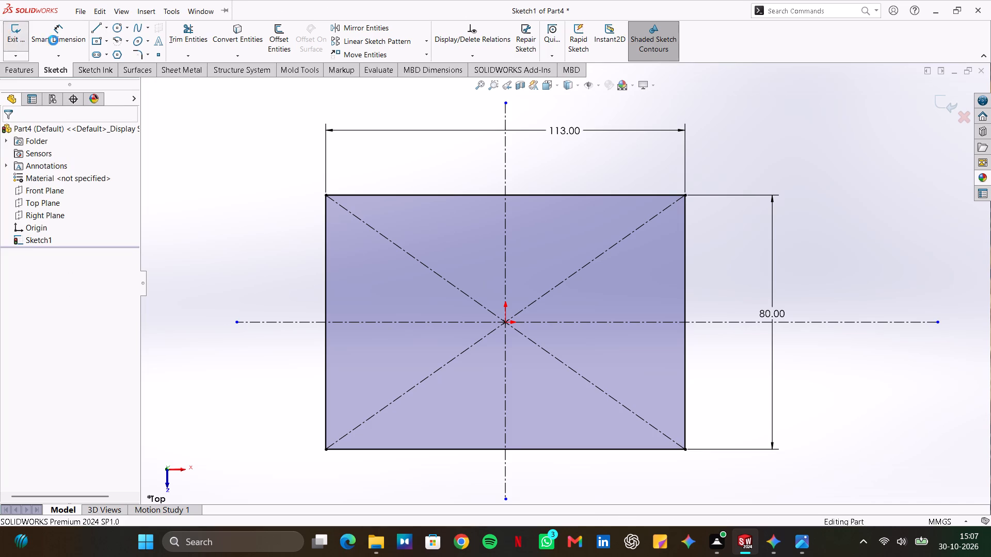
# Extrude the rectangle sketch as a boss with a blind depth of 7.5 mm, reversed to go below the sketch plane.
pyautogui.click(36, 65)
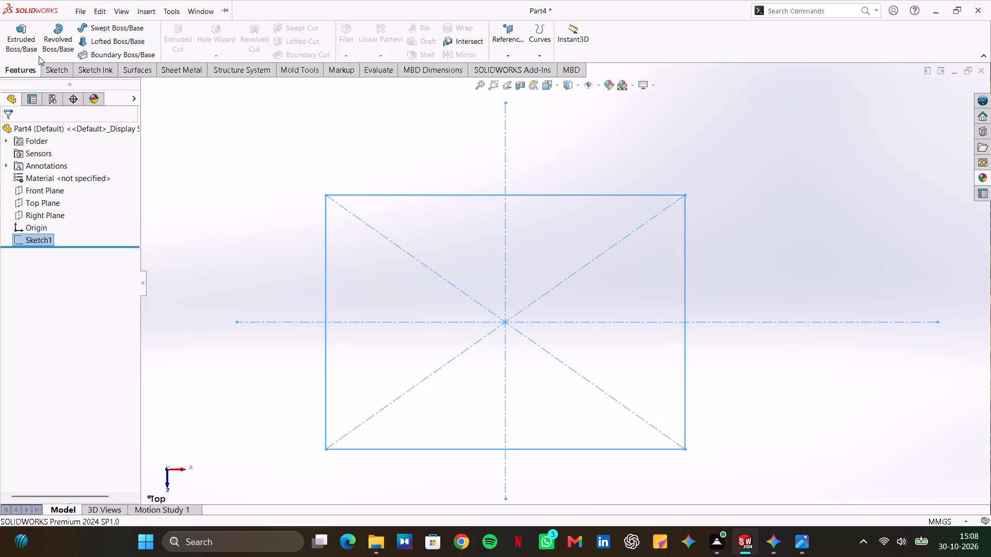
pyautogui.click(27, 29)
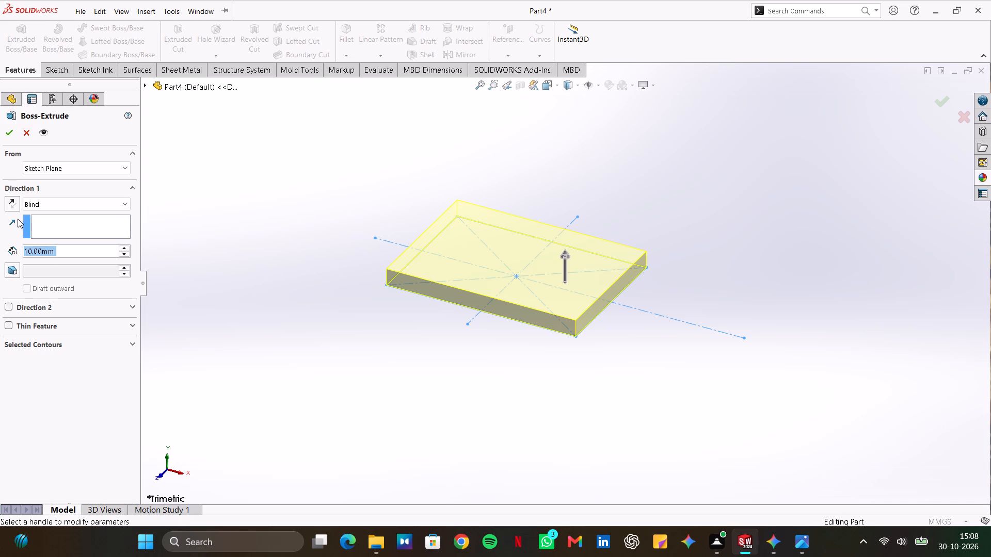
pyautogui.click(5, 199)
pyautogui.moveTo(72, 254); pyautogui.dragTo(0, 254)
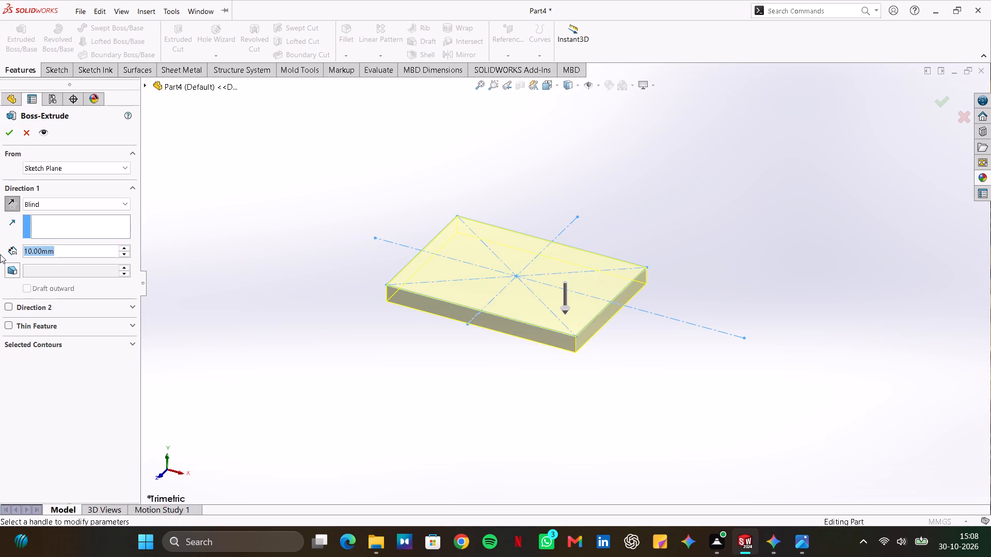
pyautogui.write('7.5')
pyautogui.press('Return')
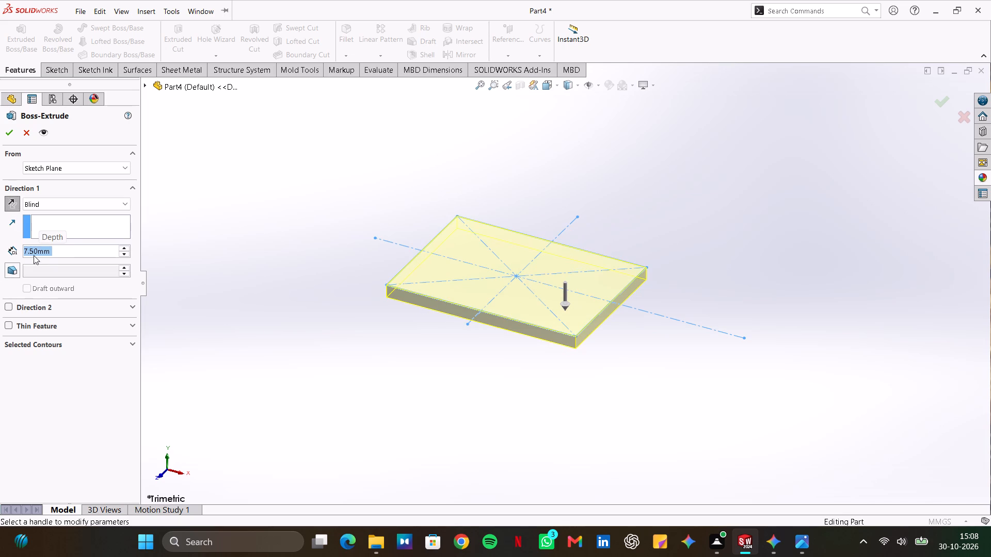
pyautogui.click(16, 131)
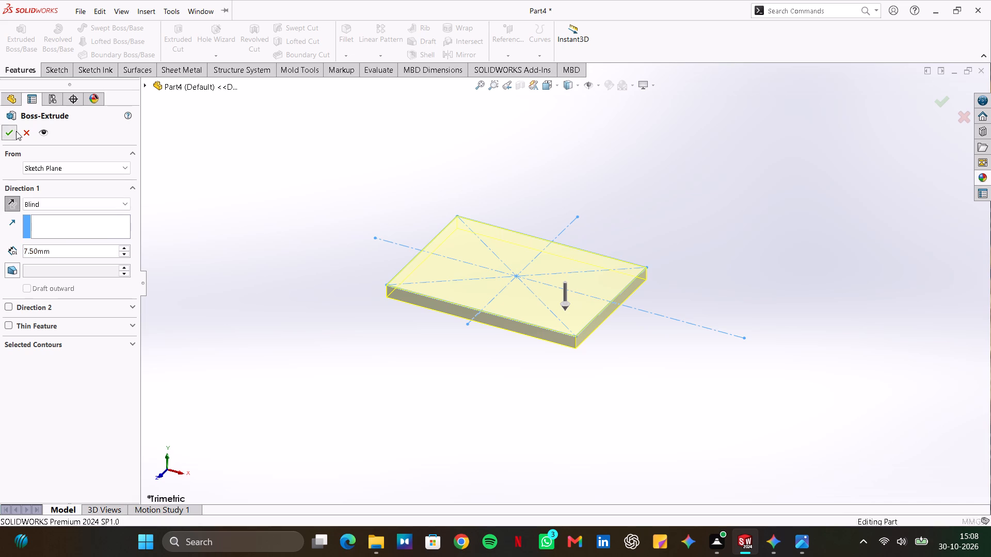
# On the Top Plane, sketch two concentric circles of about 7.2 mm and 4.1 mm radius, centred about 48 mm left of the origin.
pyautogui.click(58, 75)
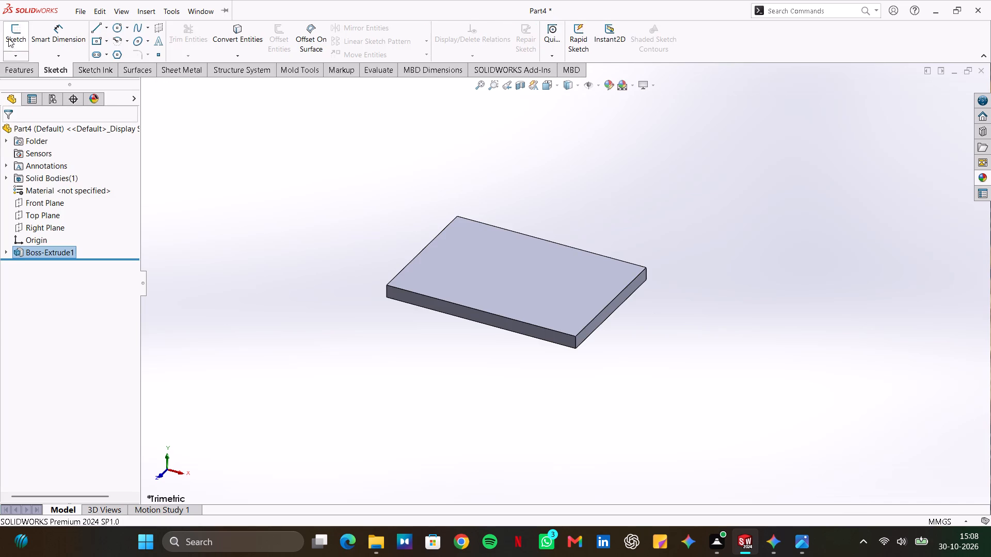
pyautogui.click(8, 31)
pyautogui.click(13, 91)
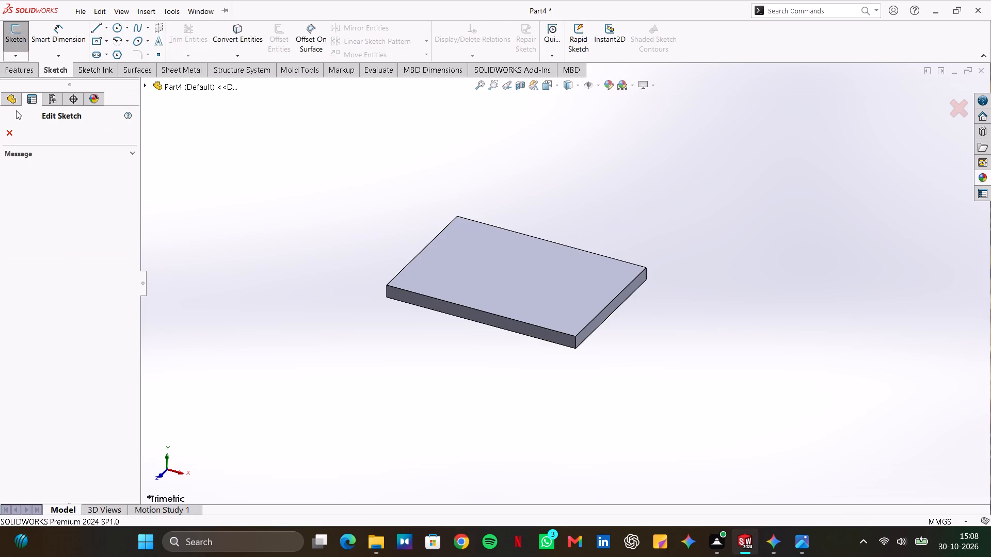
pyautogui.click(16, 102)
pyautogui.click(58, 218)
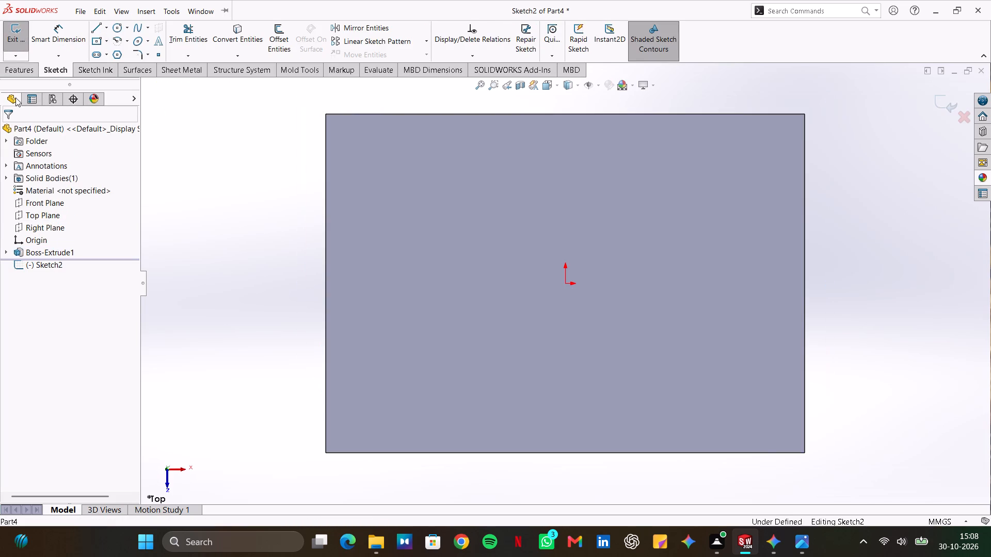
pyautogui.click(118, 26)
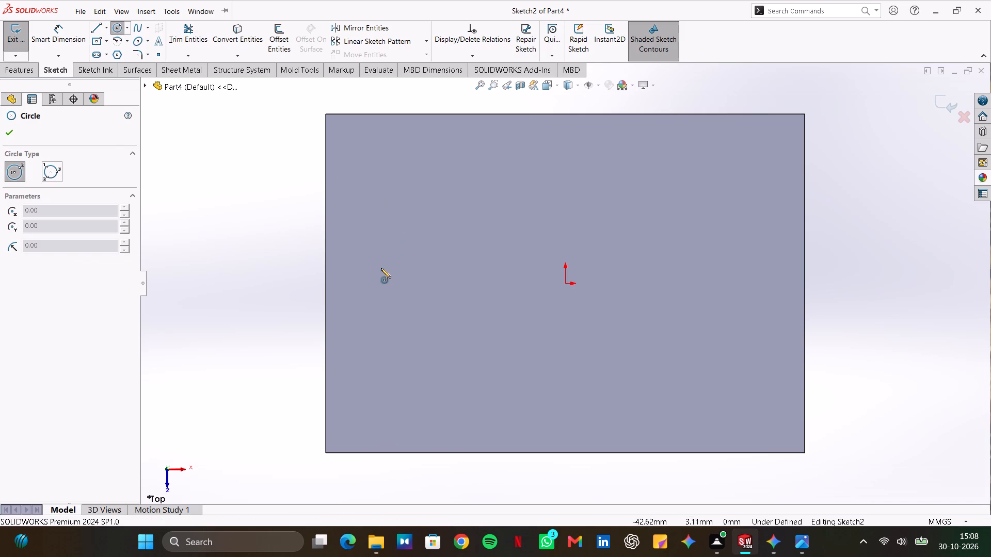
pyautogui.click(362, 285)
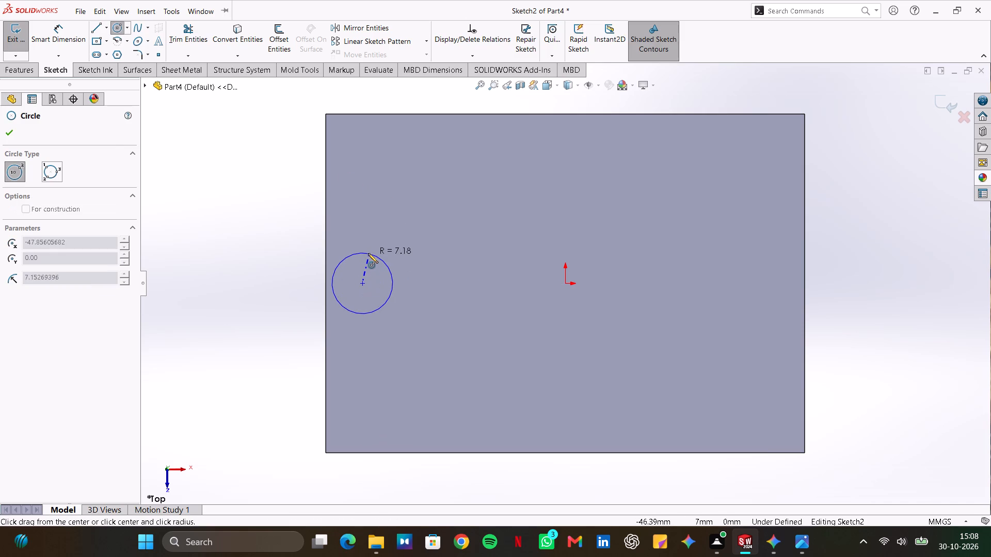
pyautogui.click(368, 253)
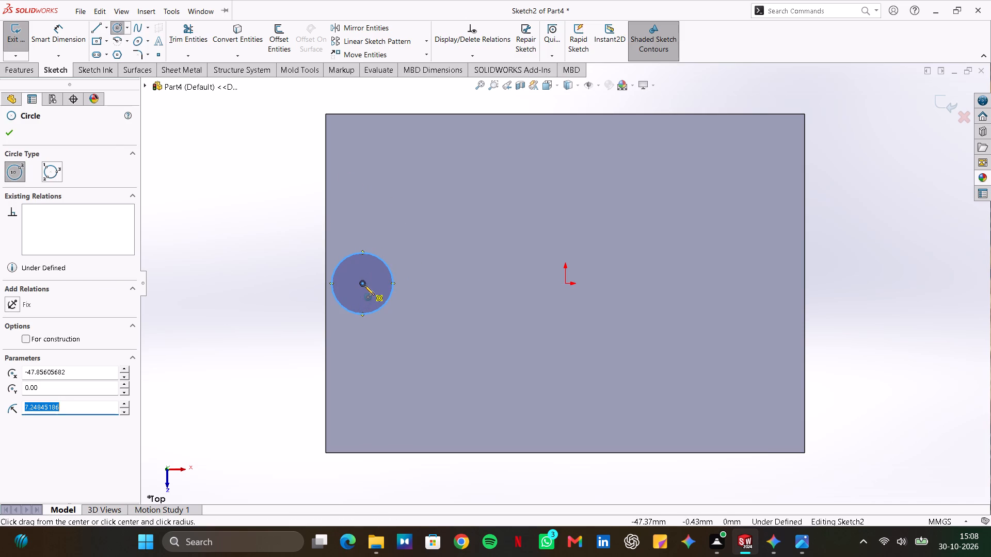
pyautogui.click(364, 285)
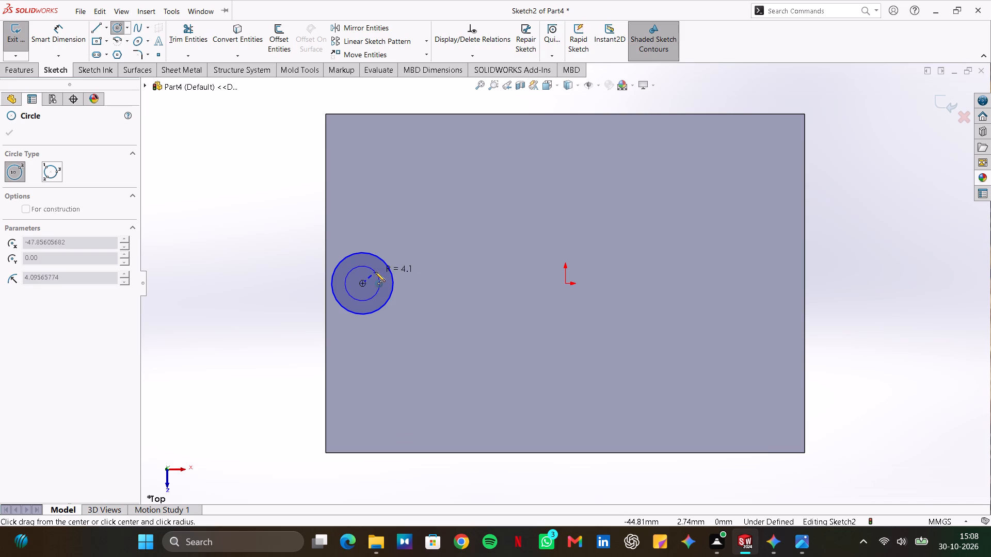
pyautogui.click(375, 272)
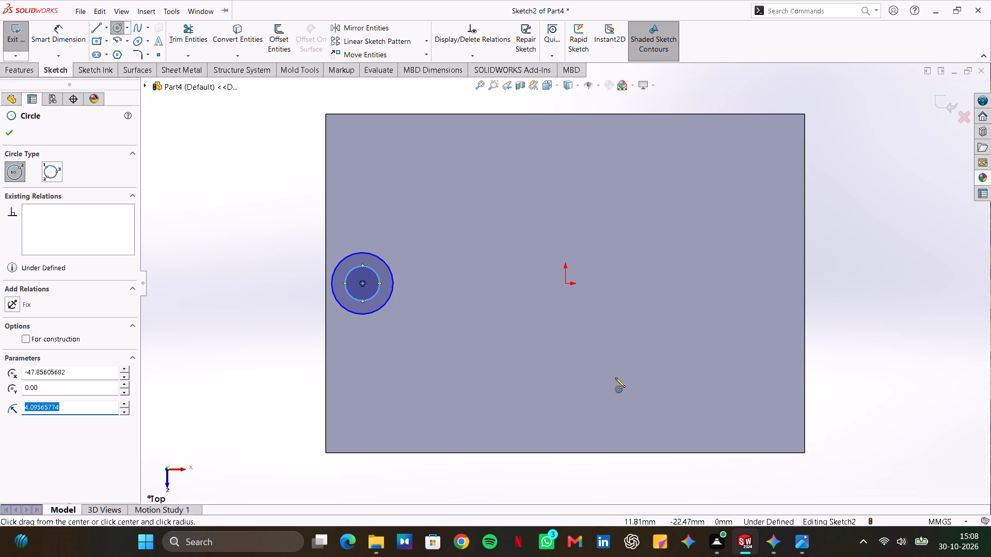
# Sketch two concentric circles of about 5.8 mm and 10.5 mm radius, centred about 27 mm directly below the origin.
pyautogui.click(567, 397)
pyautogui.click(586, 385)
pyautogui.click(564, 399)
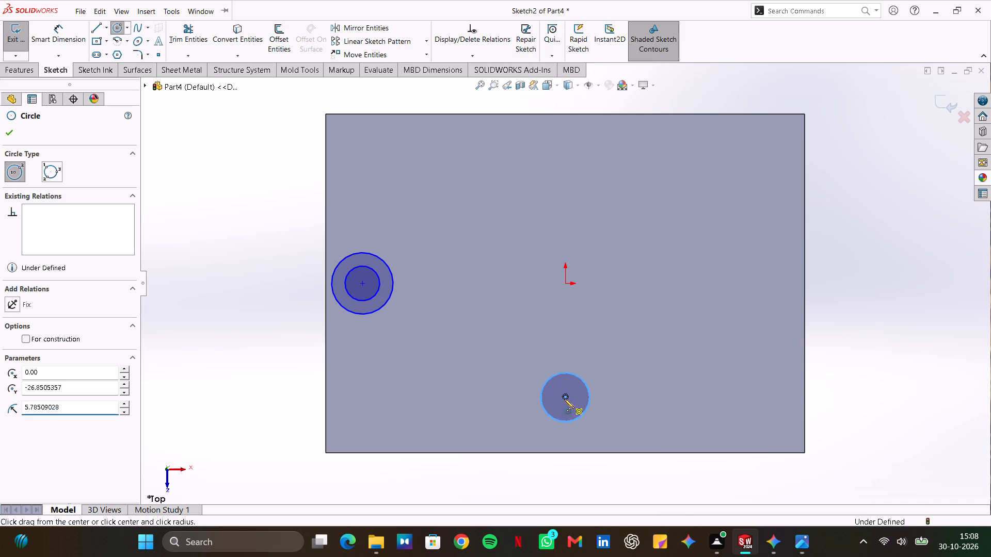
pyautogui.click(595, 364)
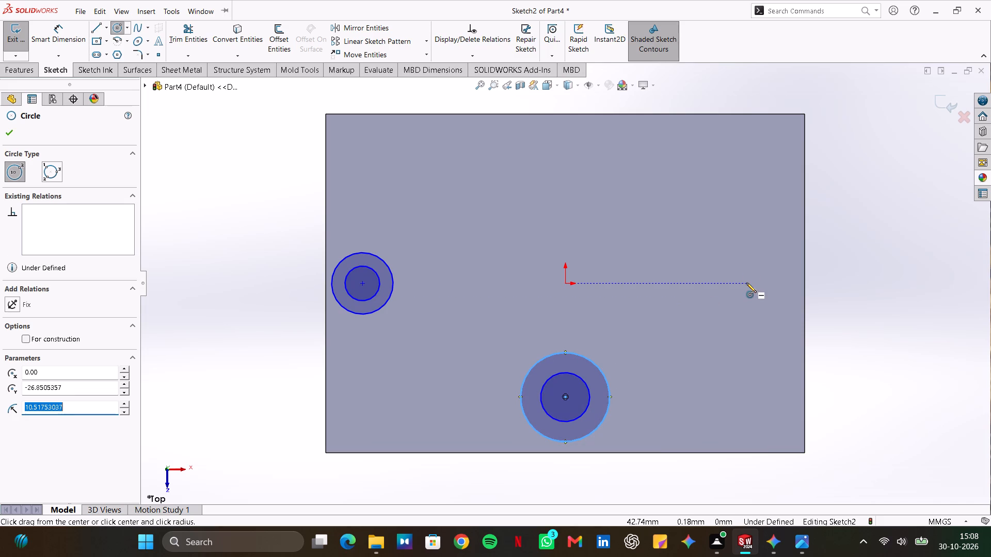
pyautogui.press('Escape')
pyautogui.press('Escape')
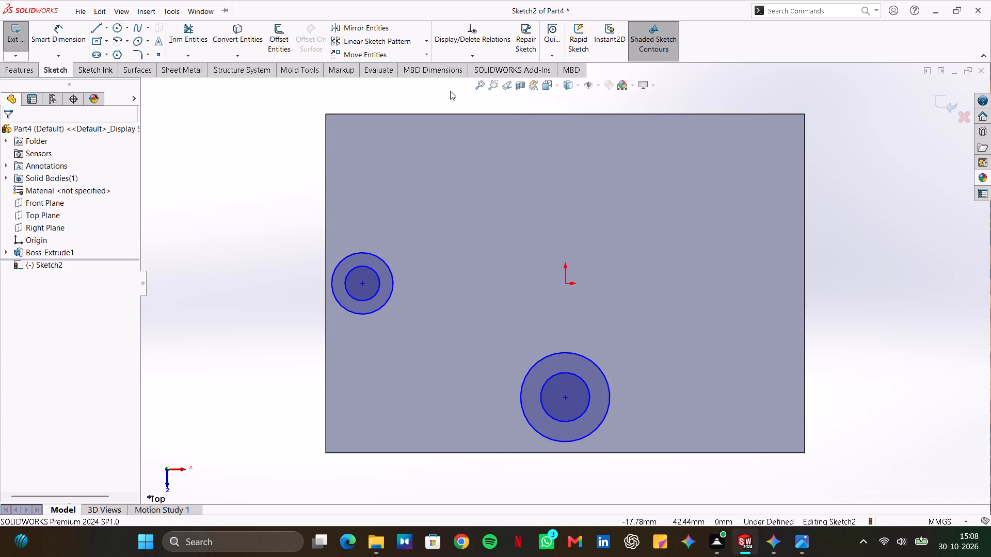
# Add a vertical centerline about 92 mm long and a horizontal one about 147 mm long through the origin, extending past the plate.
pyautogui.click(106, 25)
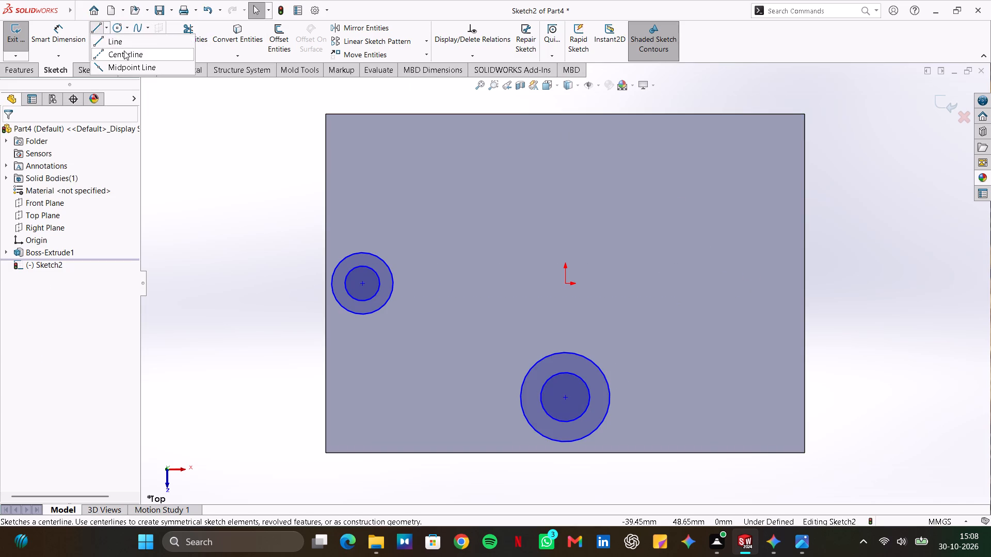
pyautogui.click(125, 51)
pyautogui.click(566, 100)
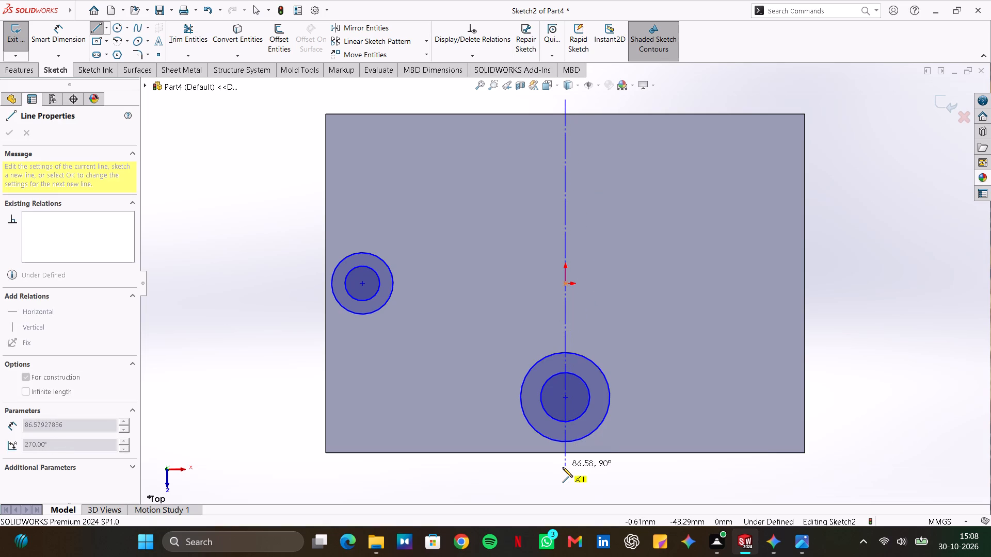
pyautogui.click(563, 488)
pyautogui.doubleClick(589, 482)
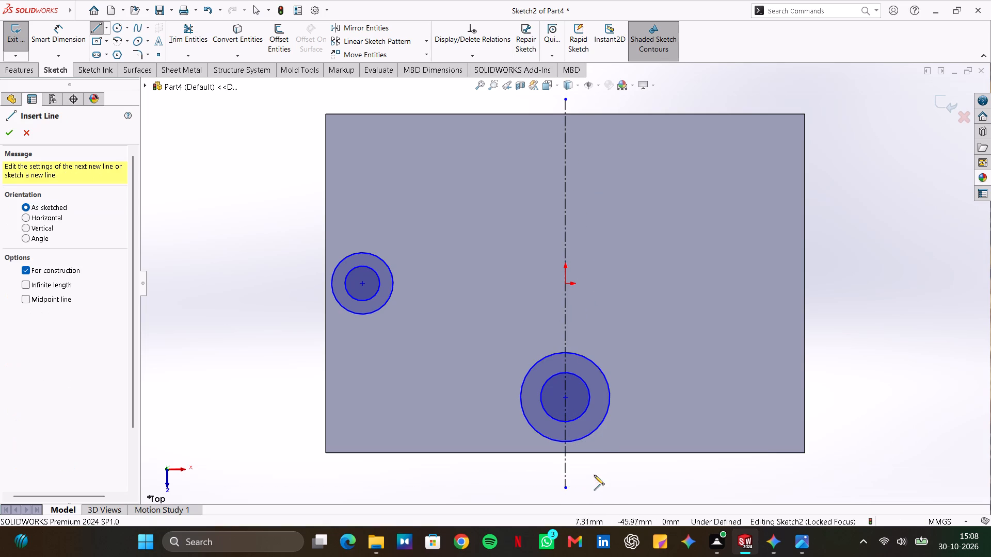
pyautogui.click(248, 282)
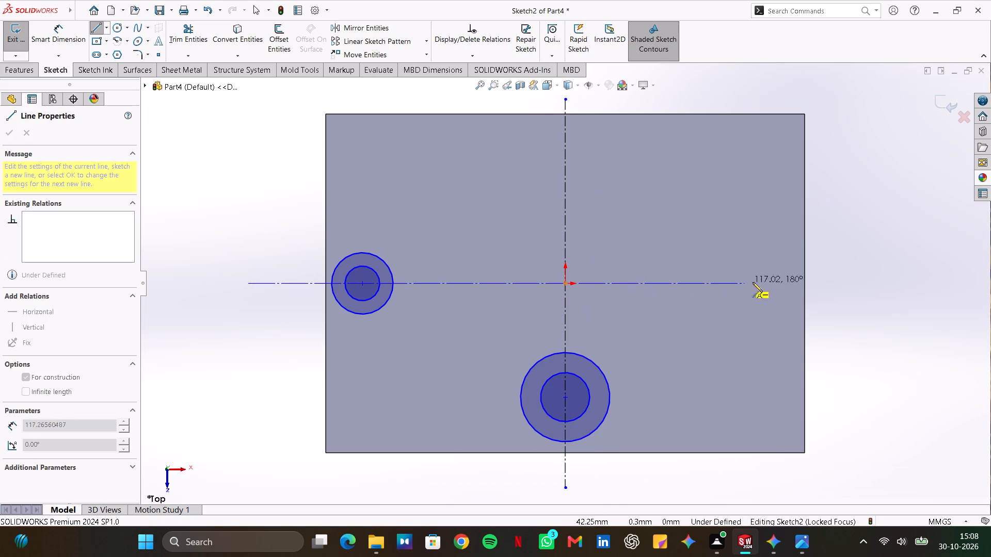
pyautogui.click(871, 282)
pyautogui.doubleClick(886, 262)
pyautogui.press('Escape')
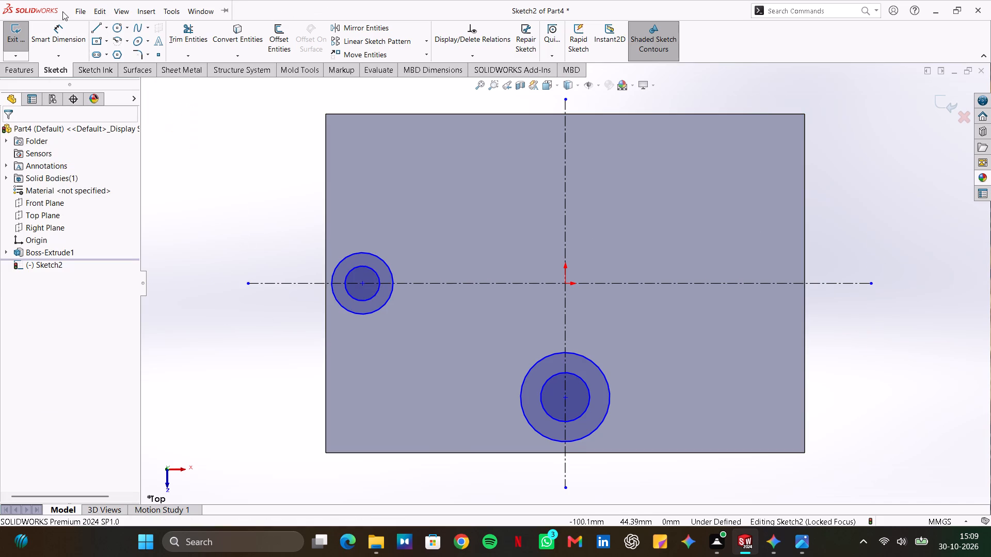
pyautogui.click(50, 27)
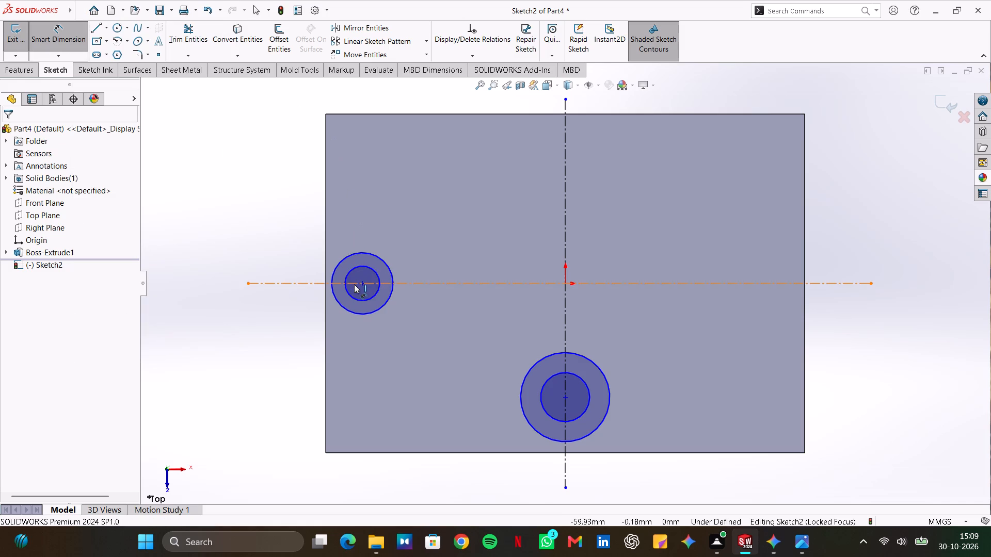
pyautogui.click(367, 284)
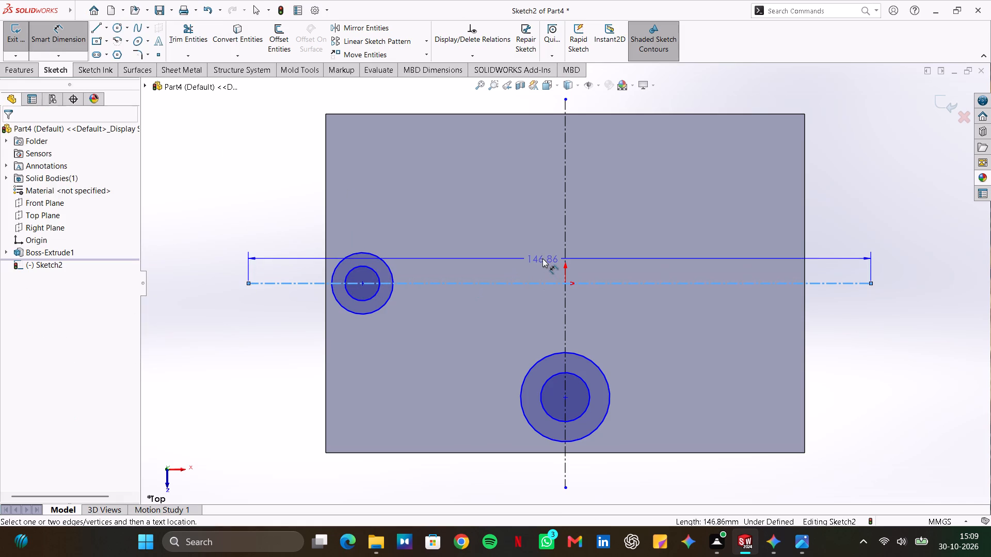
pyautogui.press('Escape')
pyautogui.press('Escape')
# Dimension the left circles' centre 40 mm from the vertical centerline.
pyautogui.click(55, 23)
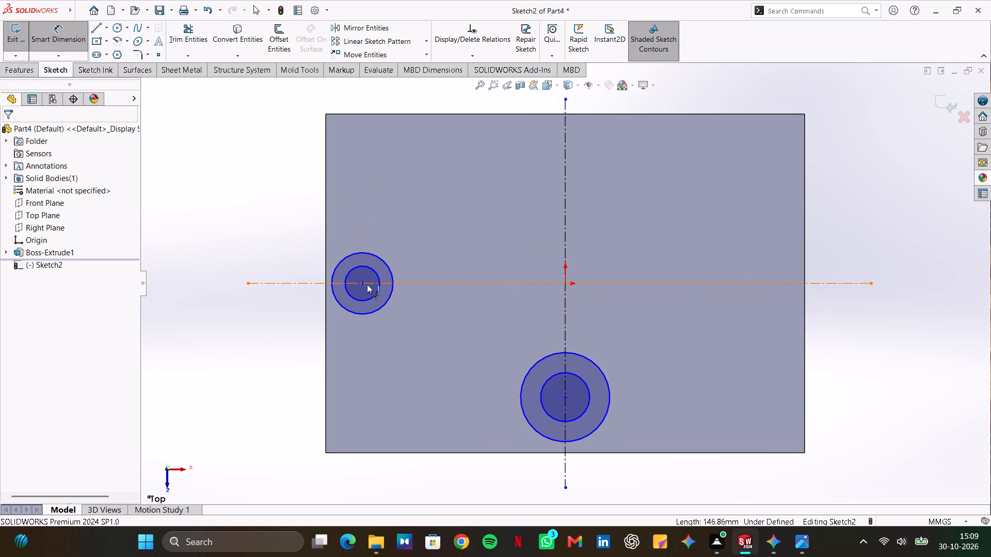
pyautogui.click(362, 283)
pyautogui.click(564, 251)
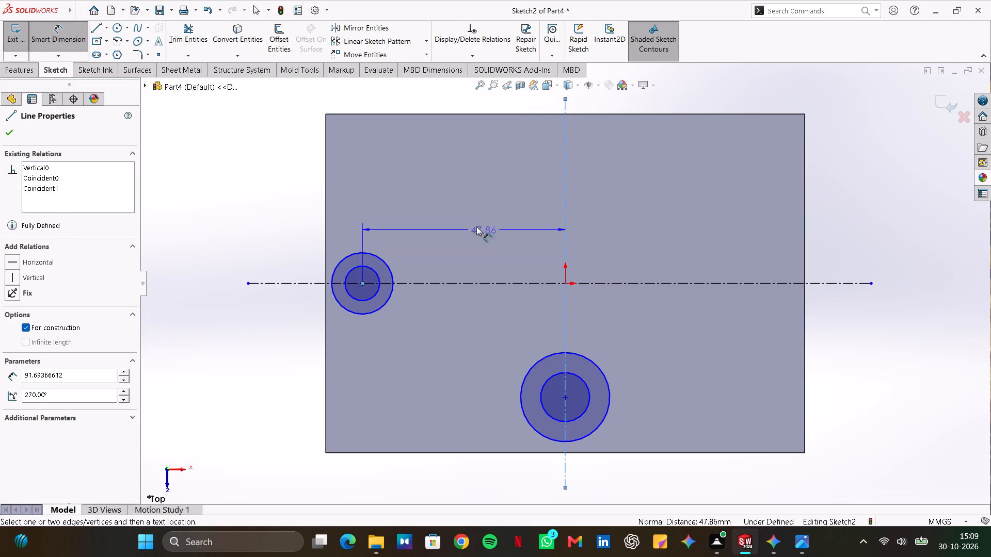
pyautogui.click(478, 101)
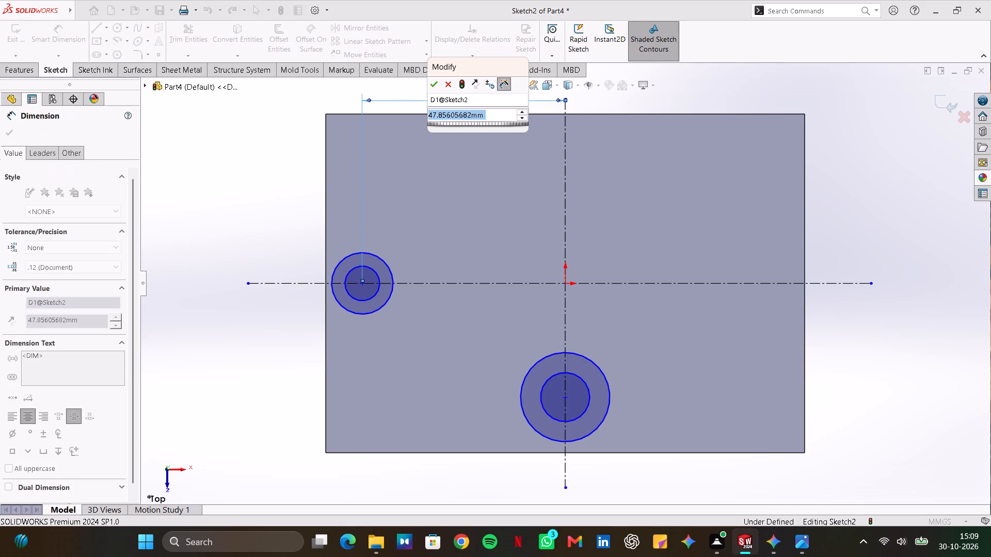
pyautogui.write('40')
pyautogui.press('Return')
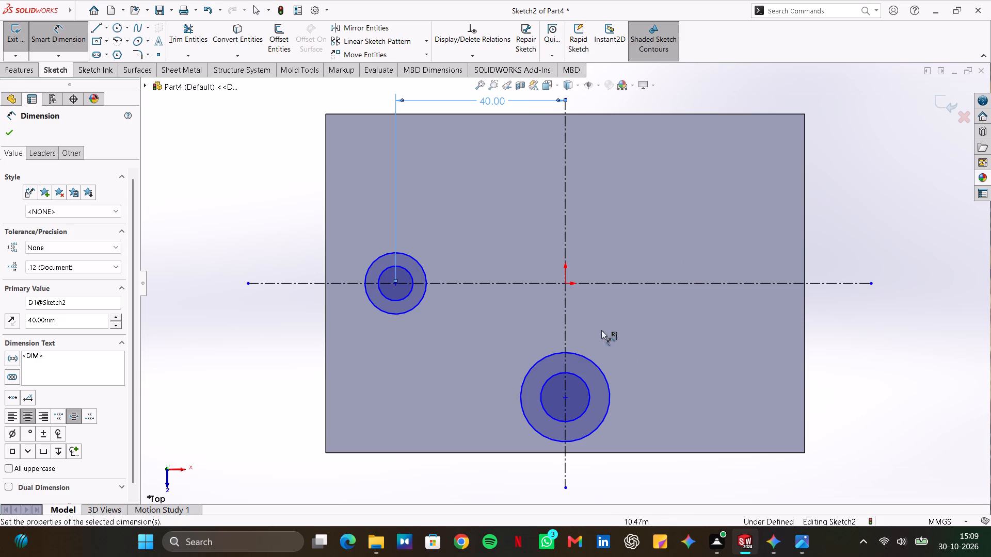
# Dimension the lower circles' centre 45/2 (22.5) mm from the horizontal centerline.
pyautogui.click(611, 282)
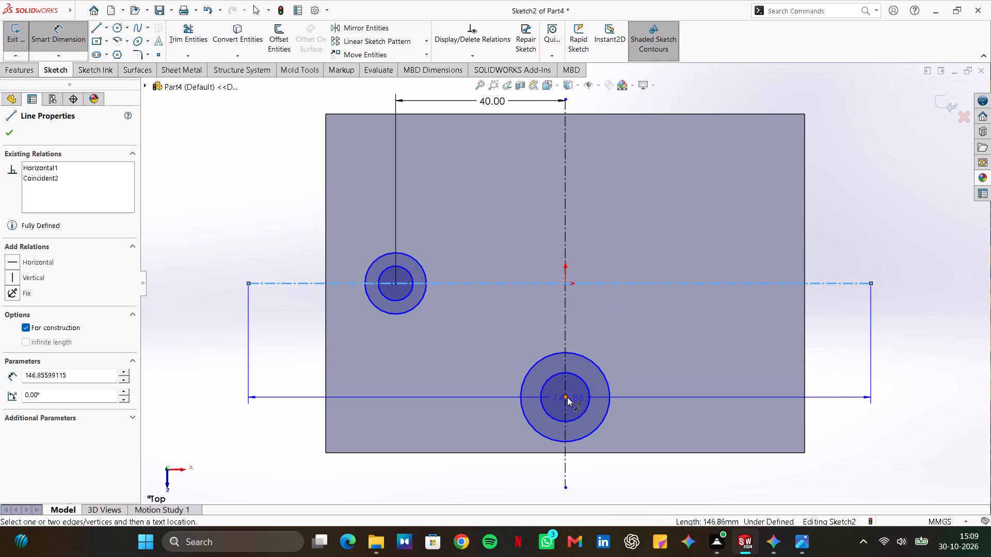
pyautogui.click(564, 397)
pyautogui.click(850, 342)
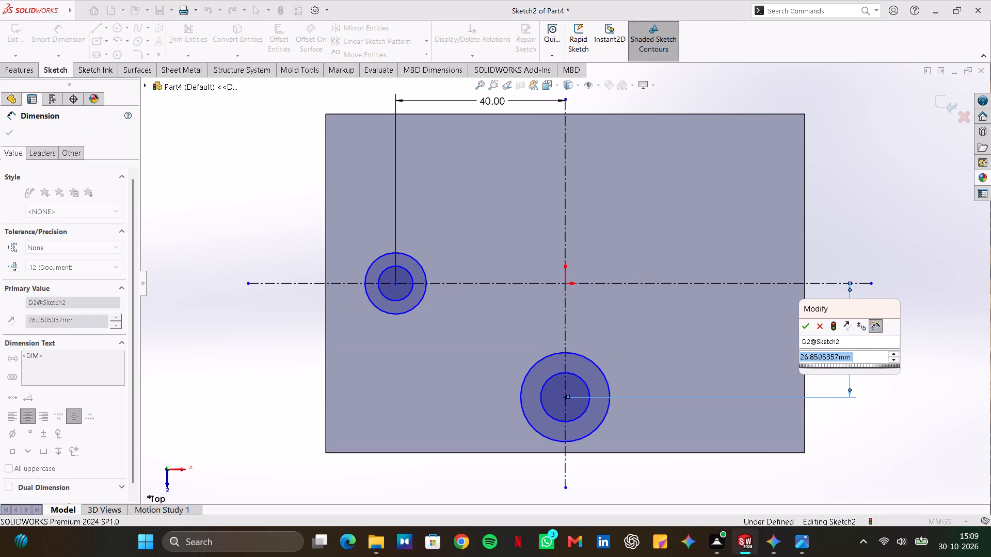
pyautogui.write('45/2')
pyautogui.press('Return')
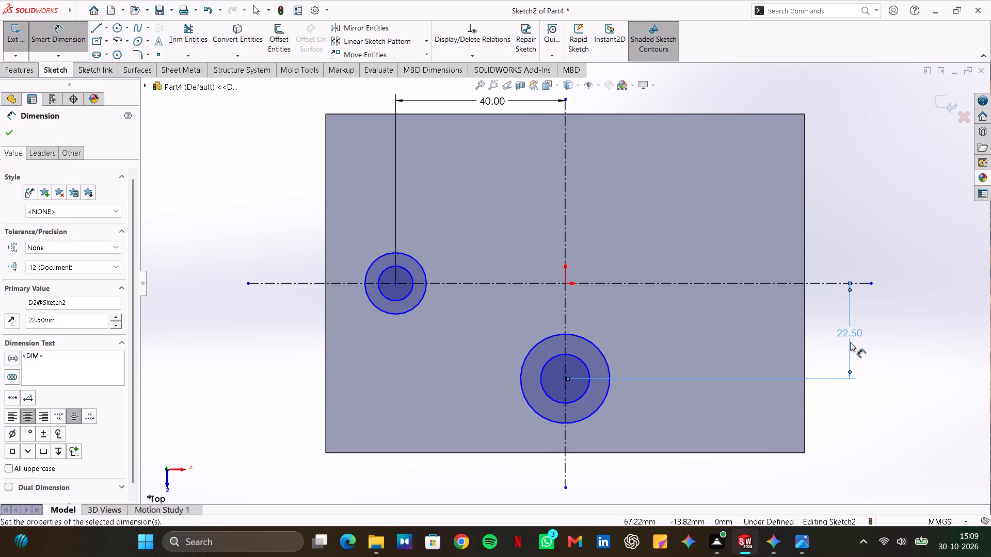
# Dimension the left outer circle to 30 mm diameter and display that dimension as a radius.
pyautogui.click(373, 262)
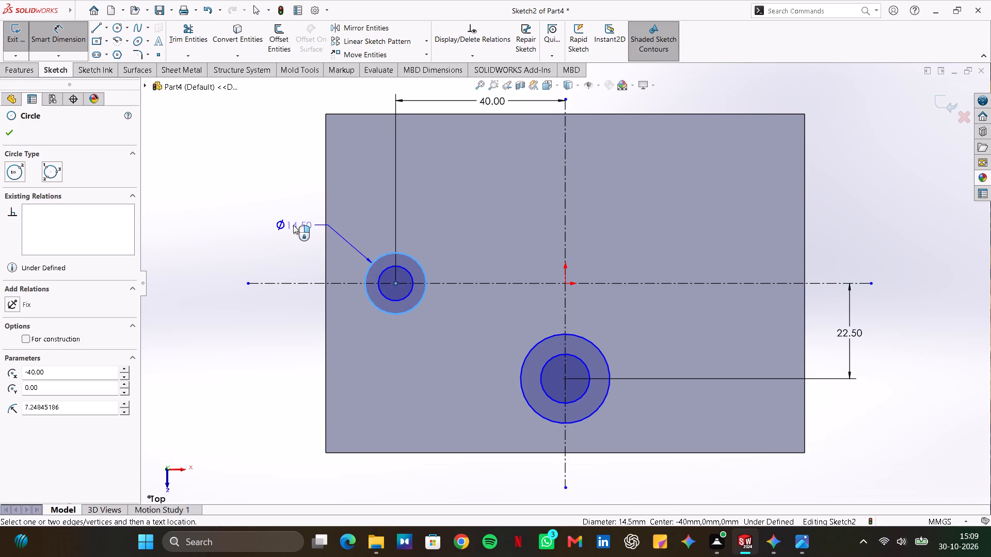
pyautogui.click(293, 225)
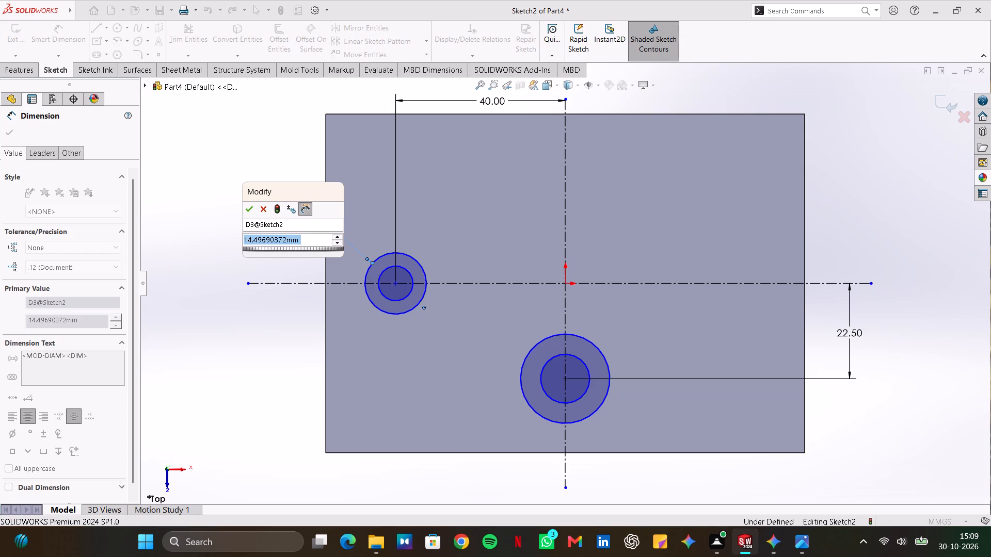
pyautogui.write('30')
pyautogui.press('Return')
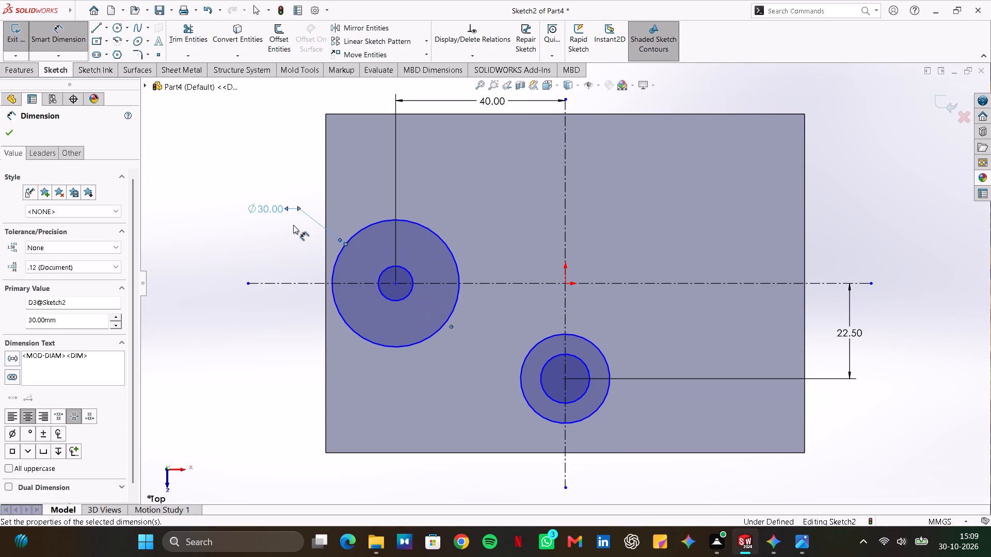
pyautogui.rightClick(261, 206)
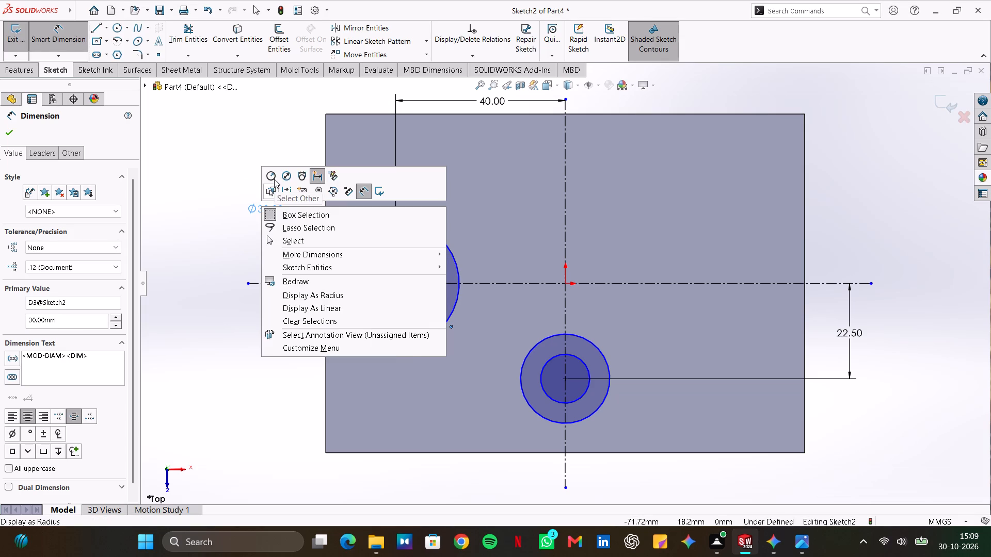
pyautogui.click(274, 179)
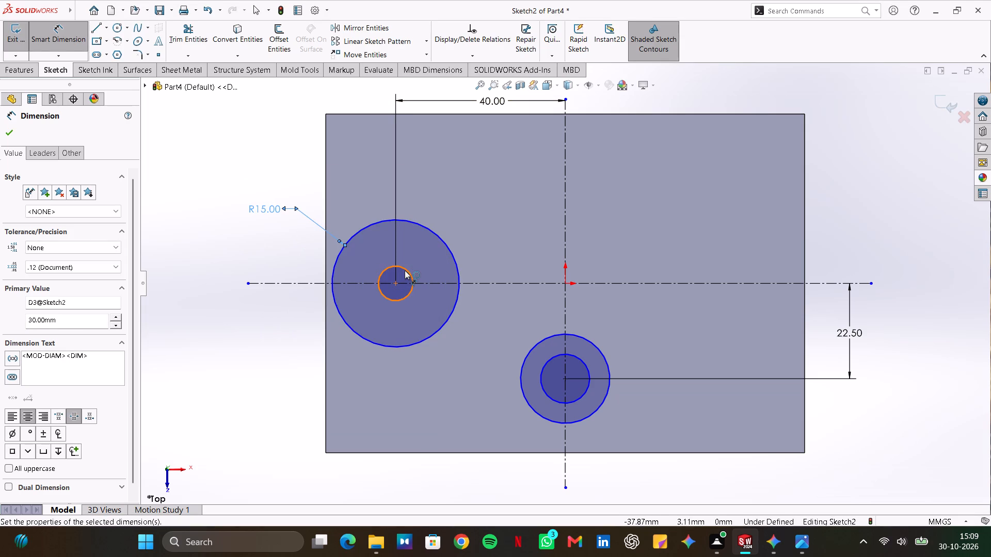
# Dimension the left inner circle to 20 mm diameter.
pyautogui.click(406, 268)
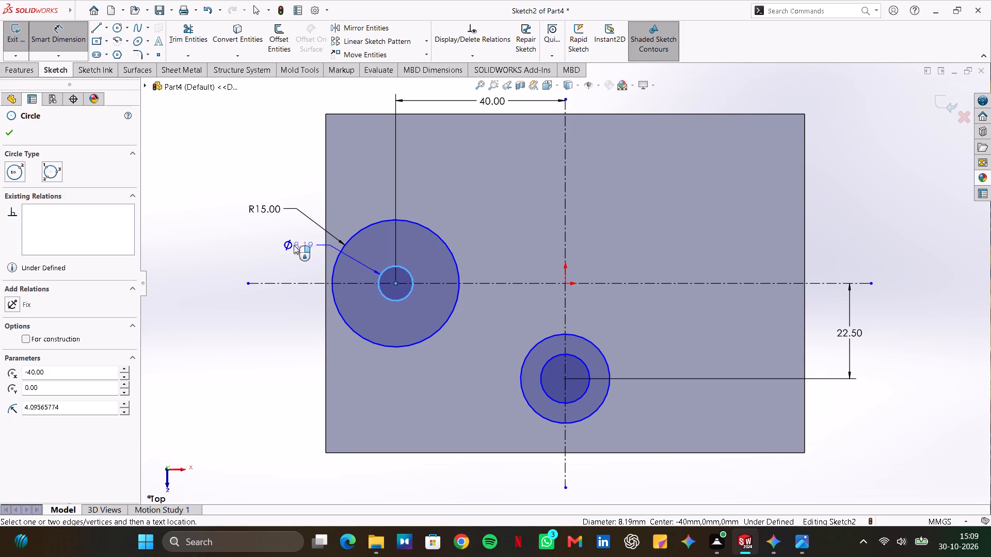
pyautogui.click(274, 241)
pyautogui.write('20')
pyautogui.press('Return')
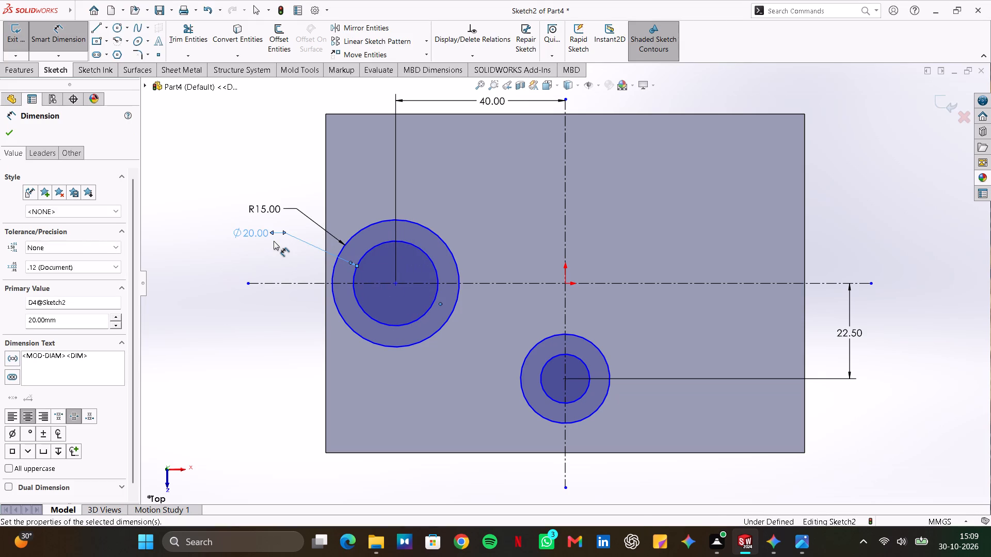
pyautogui.press('Escape')
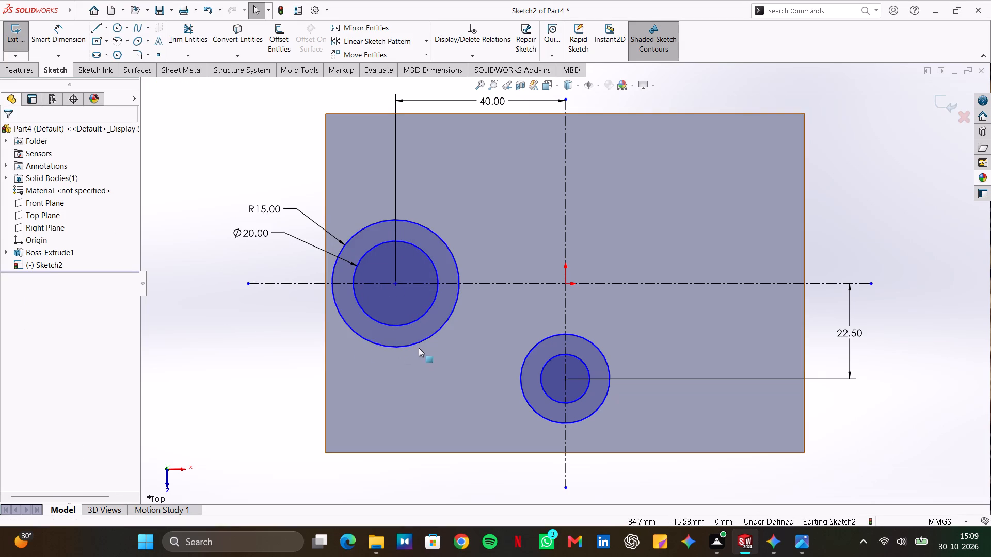
# Apply an Equal relation between the left outer circle and the lower outer circle.
pyautogui.keyDown('ctrl'); pyautogui.click(419, 341); pyautogui.keyUp('ctrl')
pyautogui.keyDown('ctrl'); pyautogui.click(546, 339); pyautogui.keyUp('ctrl')
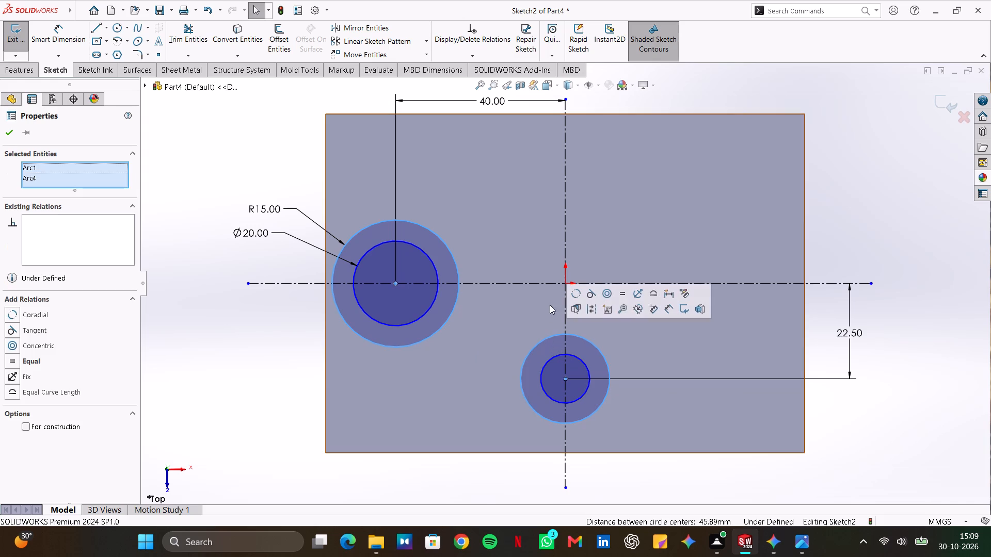
pyautogui.click(629, 290)
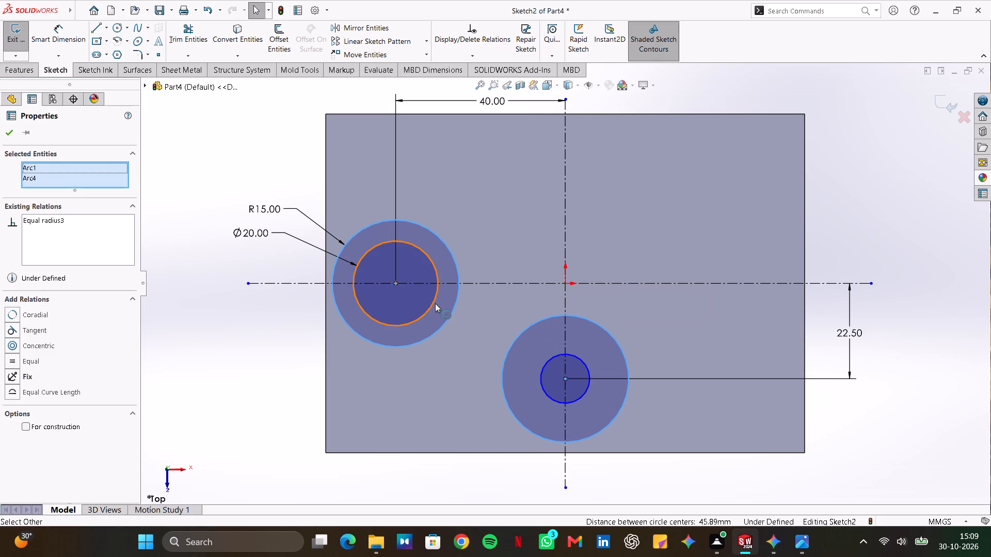
# Apply an Equal relation between the left inner circle and the lower inner circle.
pyautogui.click(434, 303)
pyautogui.keyDown('ctrl'); pyautogui.click(555, 354); pyautogui.keyUp('ctrl')
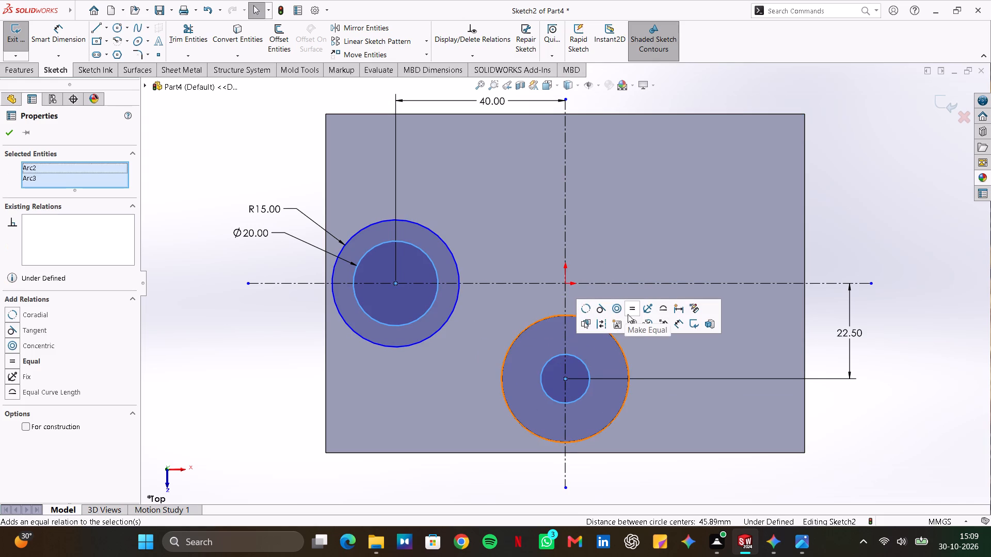
pyautogui.click(633, 314)
pyautogui.click(177, 397)
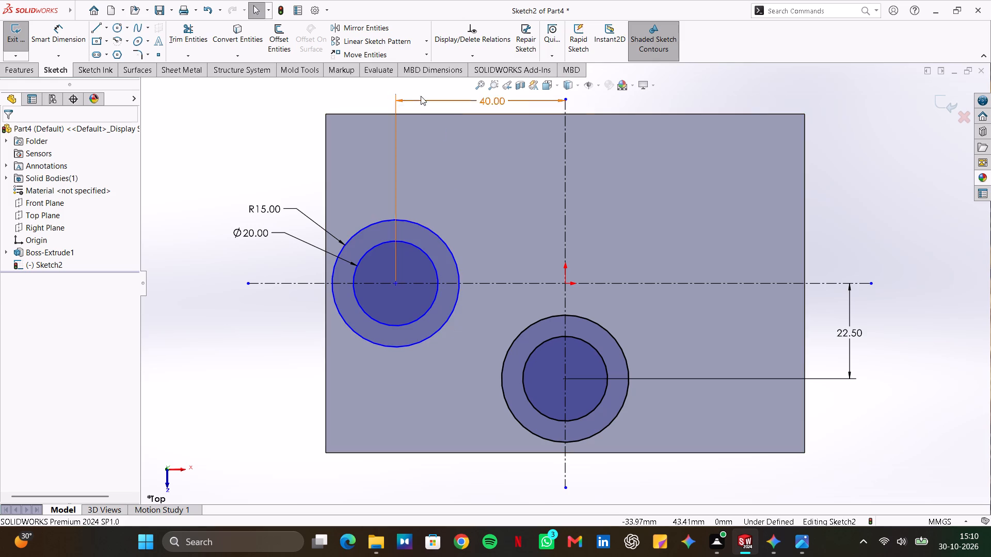
# Mirror the left pair of concentric circles about the vertical centerline, keeping the originals.
pyautogui.click(373, 30)
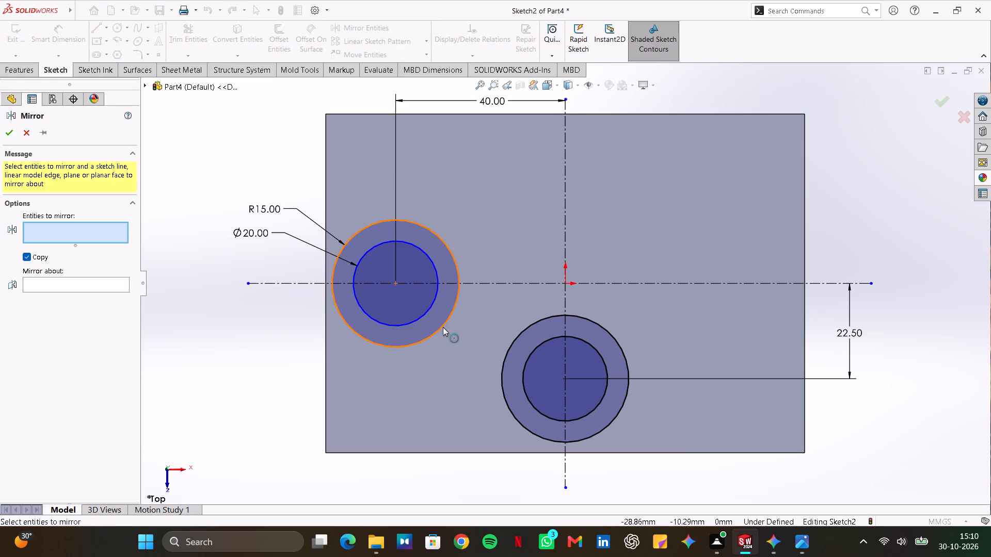
pyautogui.click(443, 327)
pyautogui.click(427, 310)
pyautogui.click(103, 298)
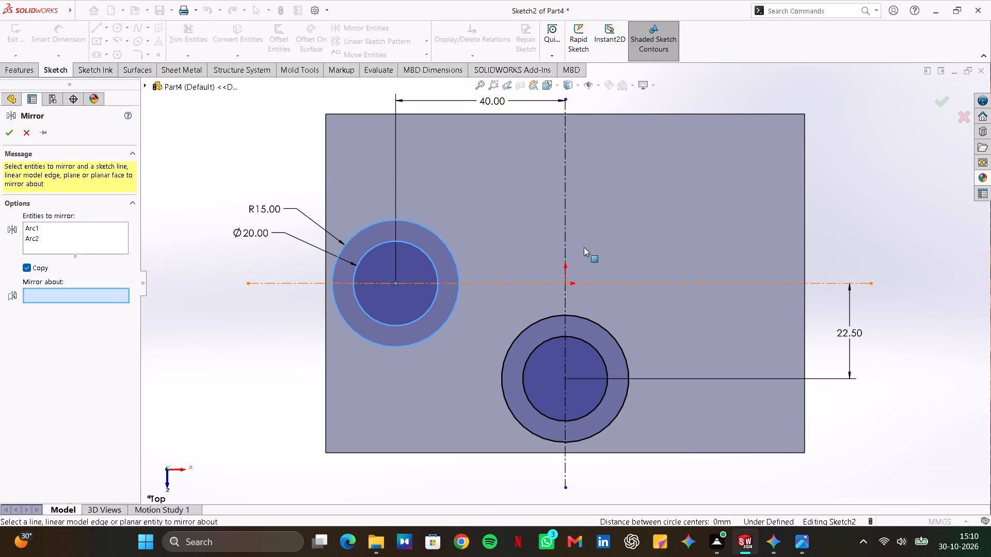
pyautogui.click(568, 233)
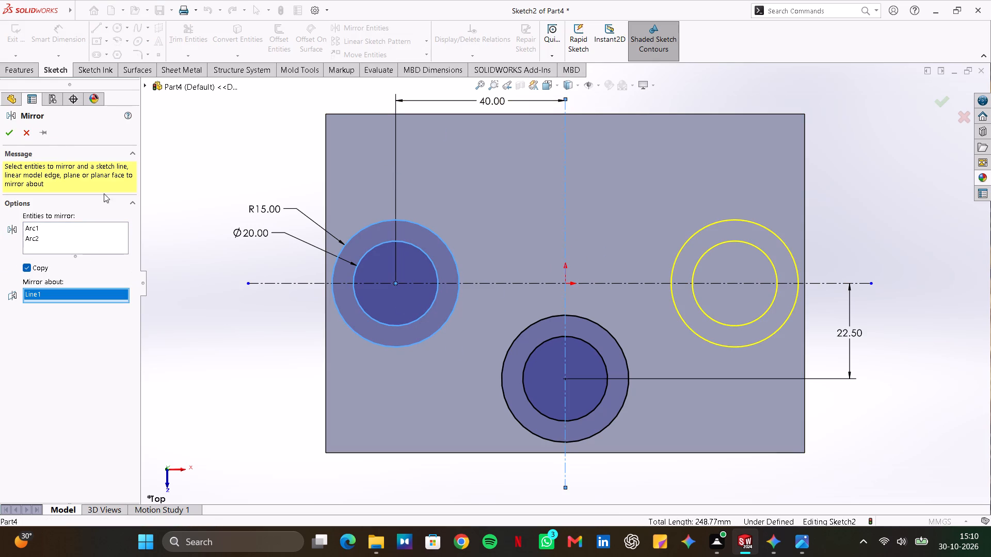
pyautogui.click(12, 132)
# Mirror the lower pair of concentric circles about the horizontal centerline, keeping the originals.
pyautogui.click(348, 29)
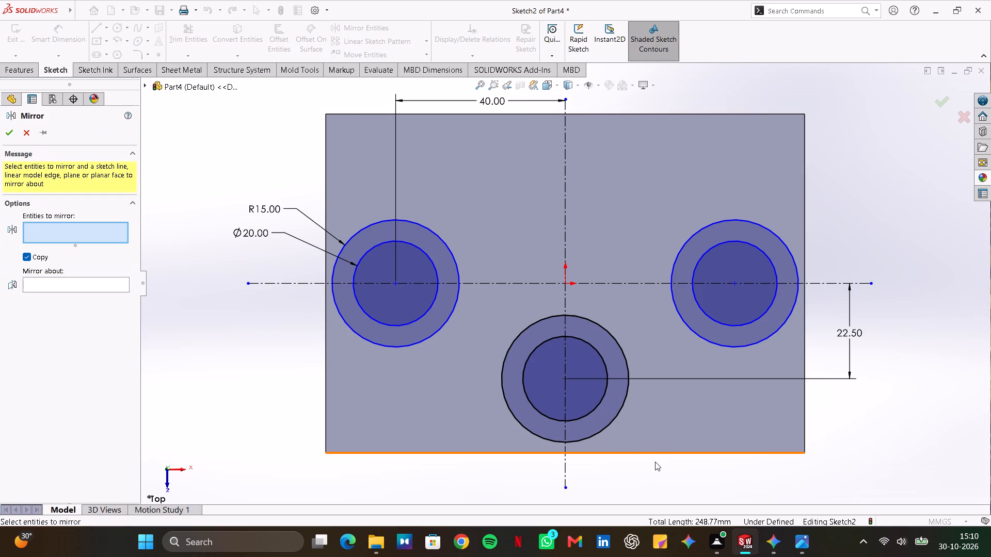
pyautogui.click(613, 423)
pyautogui.click(597, 406)
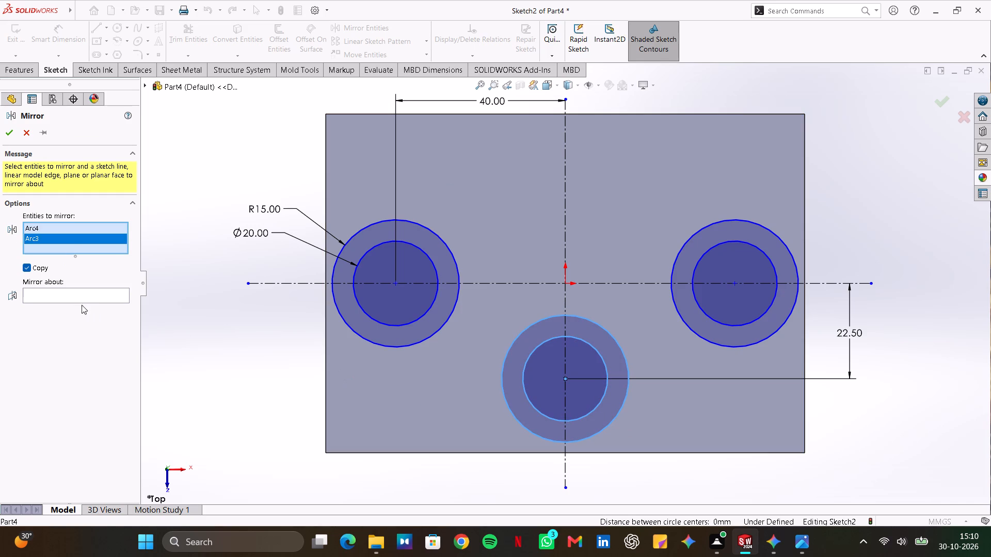
pyautogui.click(70, 294)
pyautogui.click(620, 286)
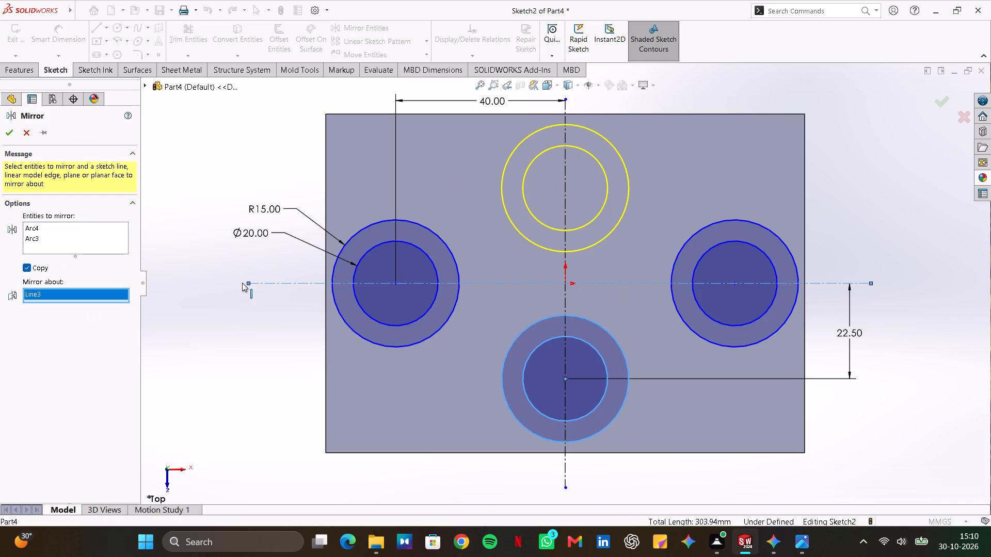
pyautogui.click(4, 139)
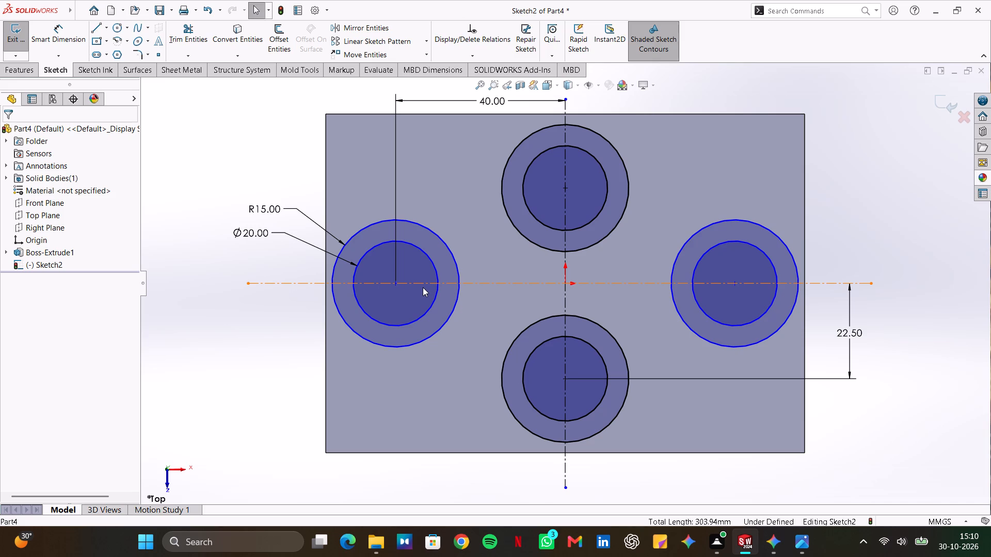
# Sketch two 3 Point Arcs joining the left and lower outer circles: outer radius about 15.7 mm, inner about 27.4 mm.
pyautogui.click(124, 40)
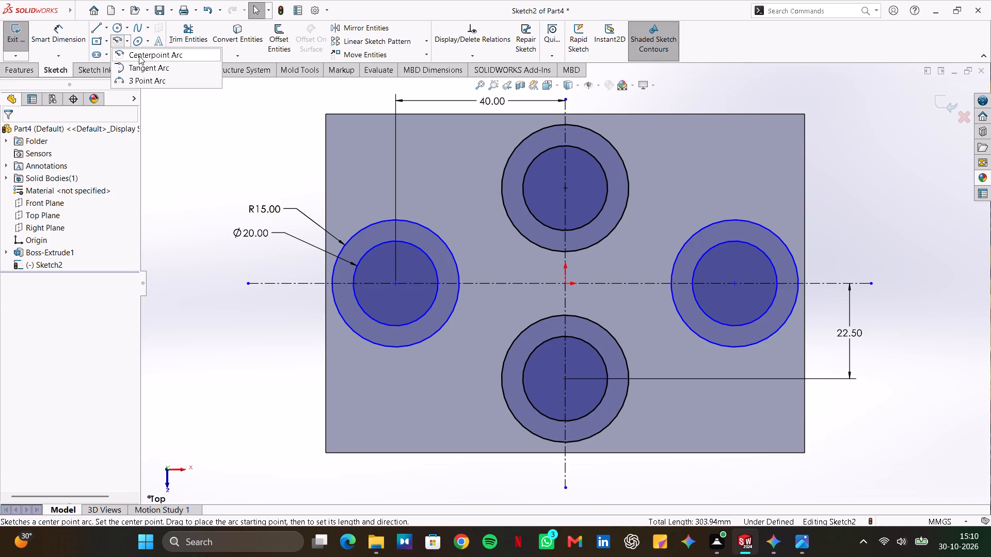
pyautogui.click(147, 80)
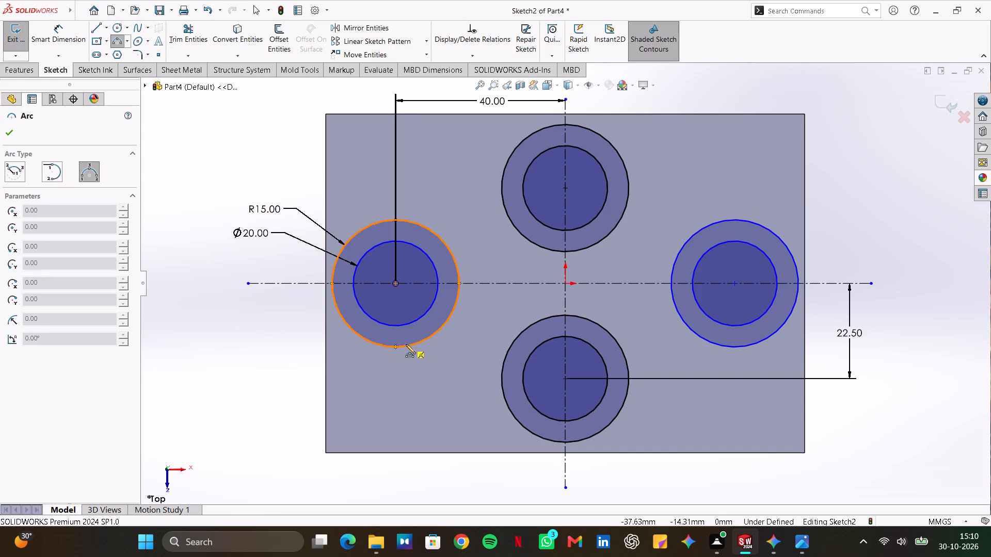
pyautogui.click(412, 342)
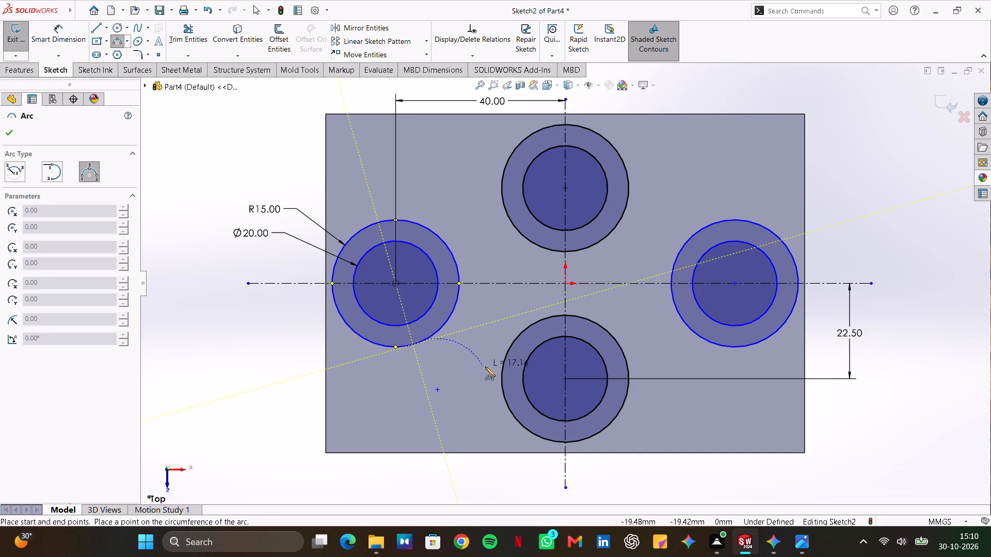
pyautogui.click(503, 375)
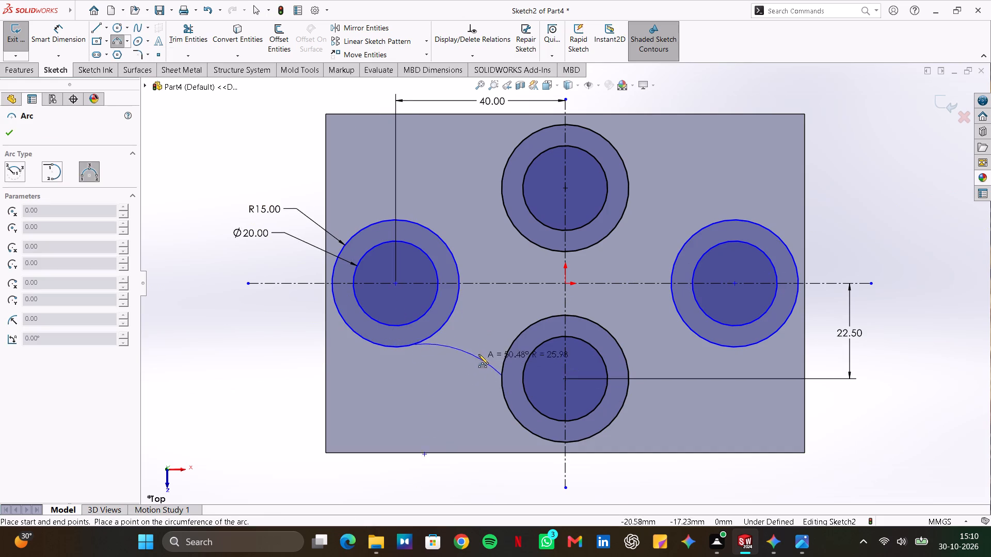
pyautogui.click(481, 348)
pyautogui.click(455, 306)
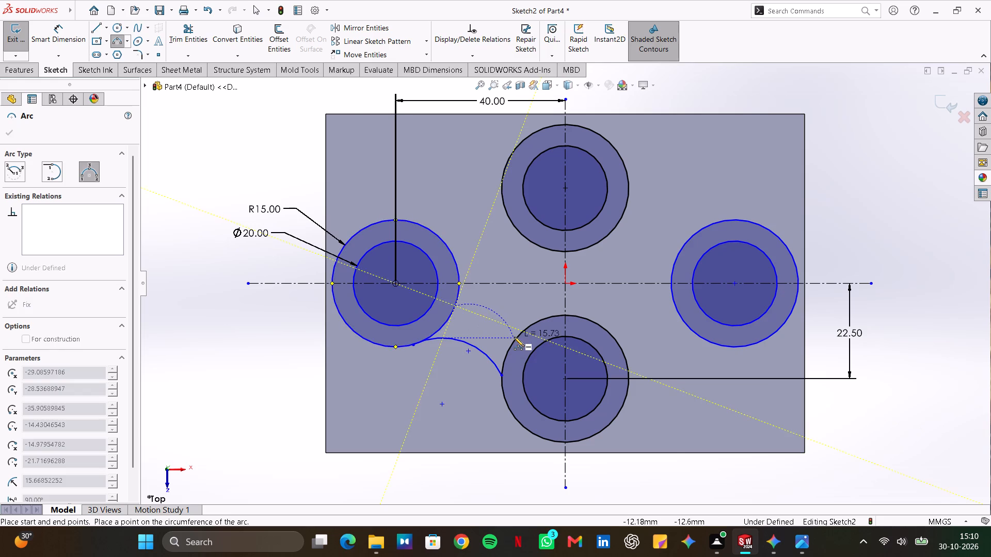
pyautogui.click(514, 337)
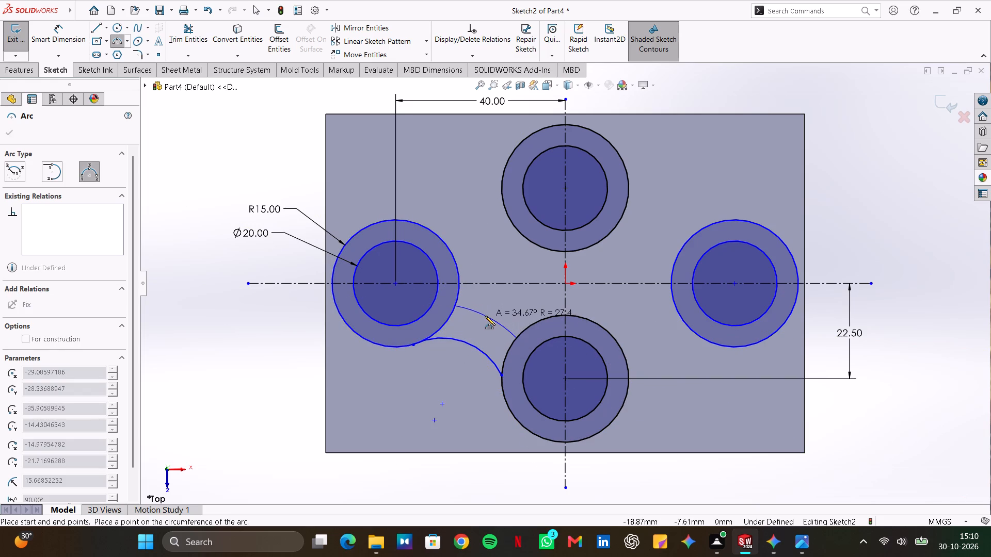
pyautogui.click(485, 316)
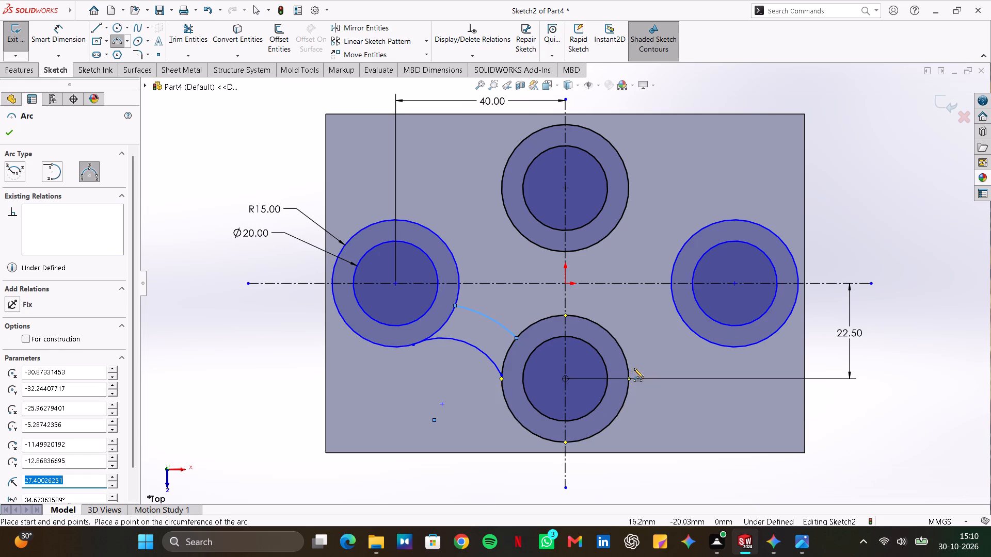
# Sketch two 3-point arcs joining the lower and right outer circles: outer radius about 12.1 mm, inner about 15.3 mm.
pyautogui.click(626, 364)
pyautogui.click(690, 331)
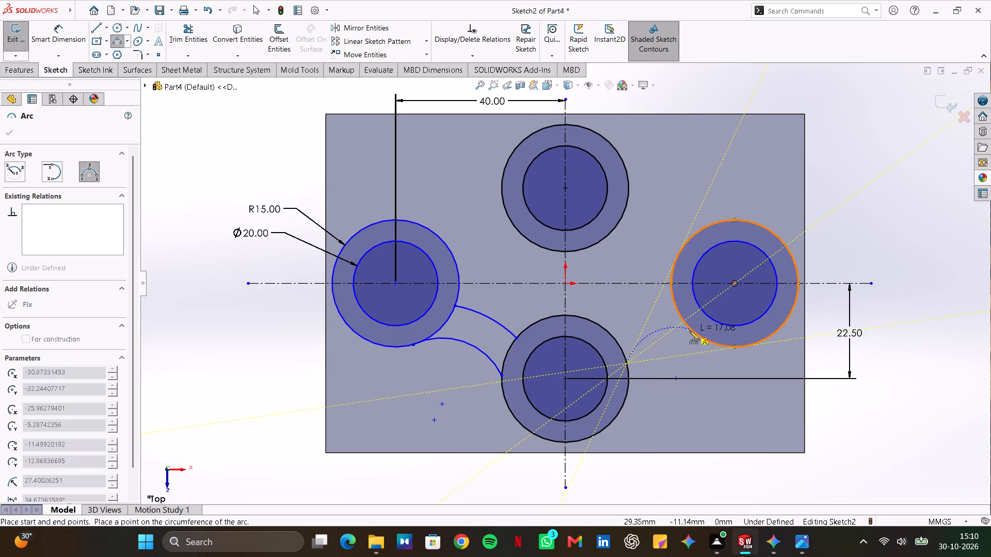
pyautogui.click(667, 328)
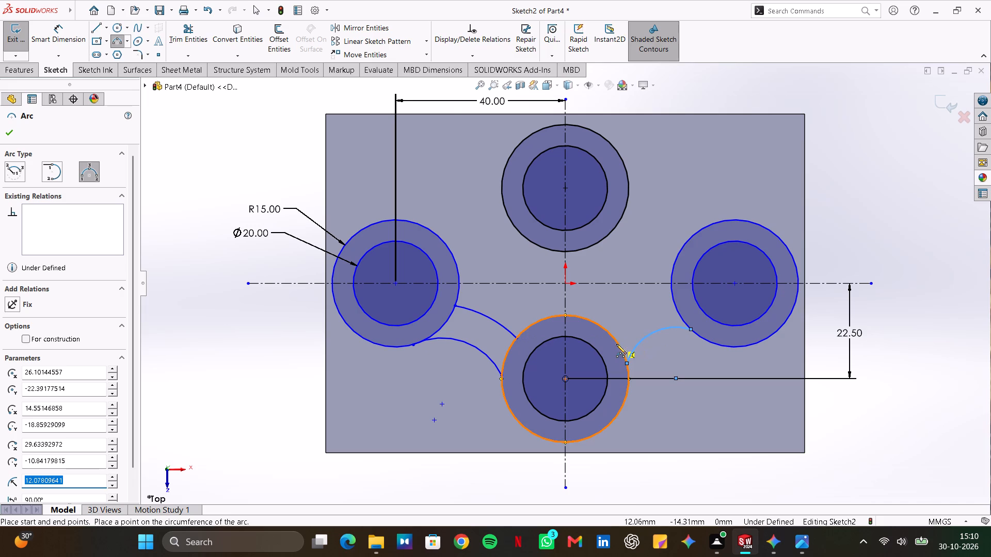
pyautogui.click(616, 343)
pyautogui.click(677, 313)
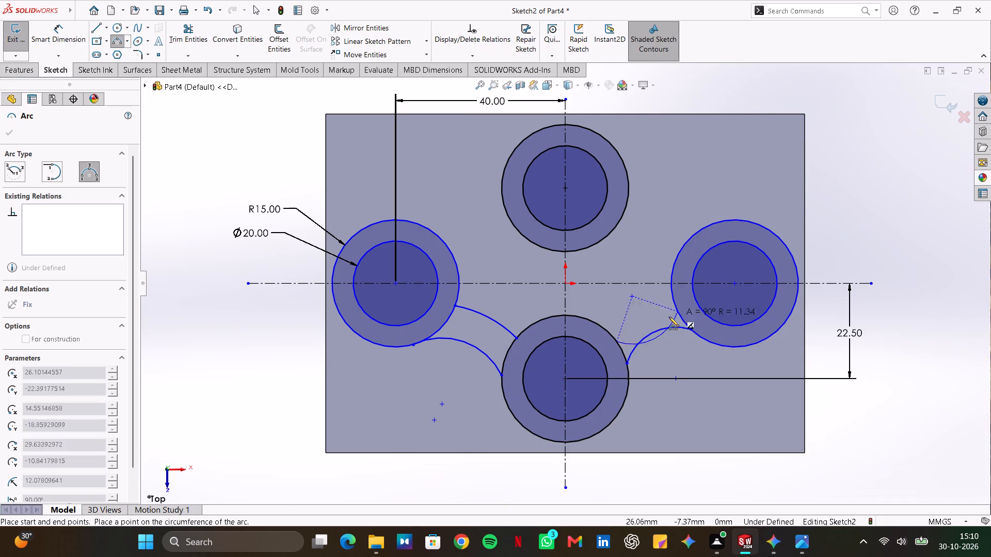
pyautogui.click(646, 317)
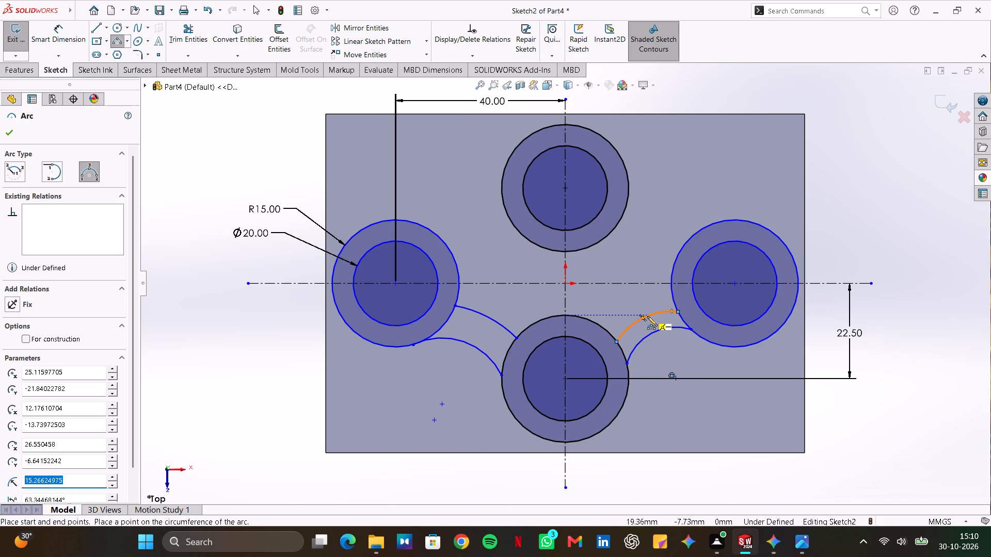
# Sketch two 3-point arcs joining the right and upper outer circles: outer radius about 12 mm, inner about 14.6 mm.
pyautogui.click(693, 237)
pyautogui.click(628, 206)
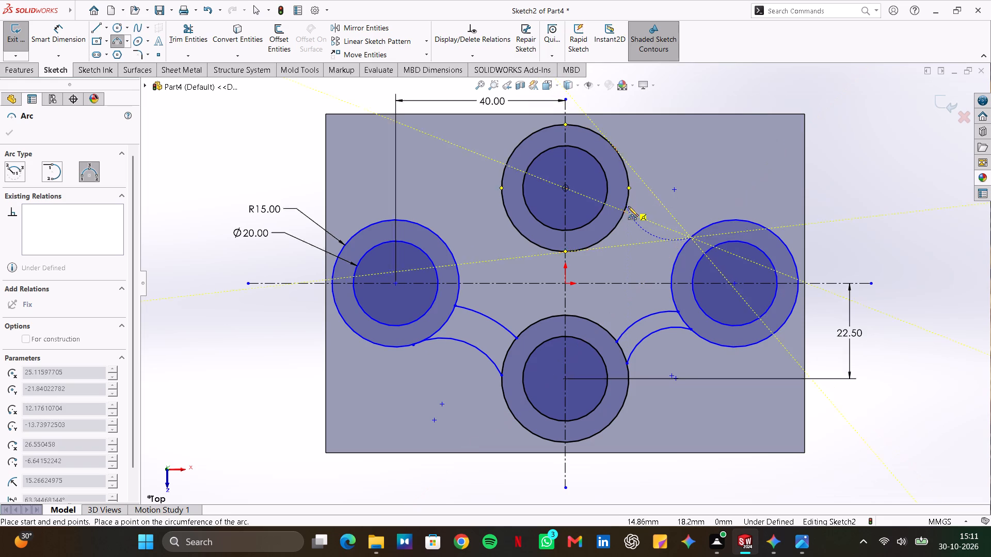
pyautogui.click(631, 215)
pyautogui.click(616, 222)
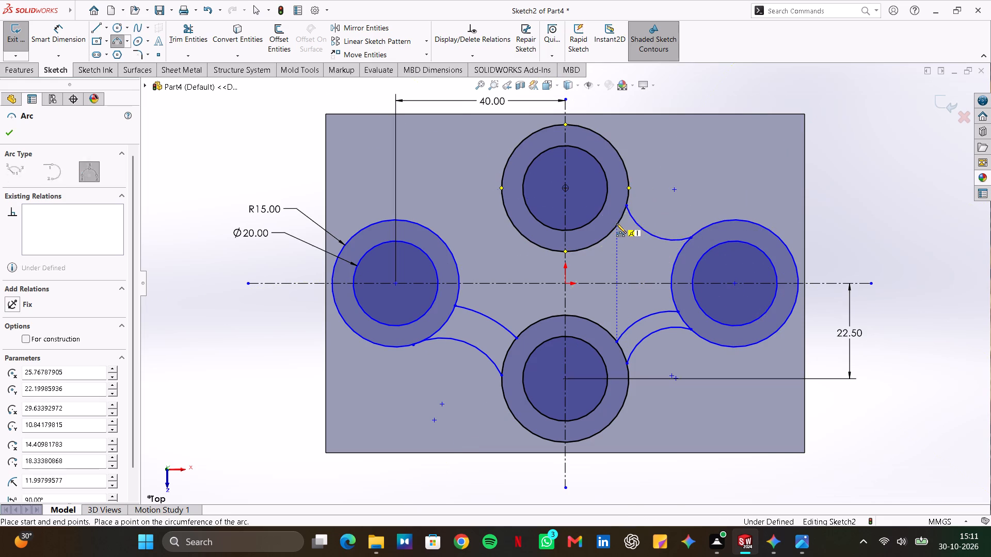
pyautogui.click(676, 258)
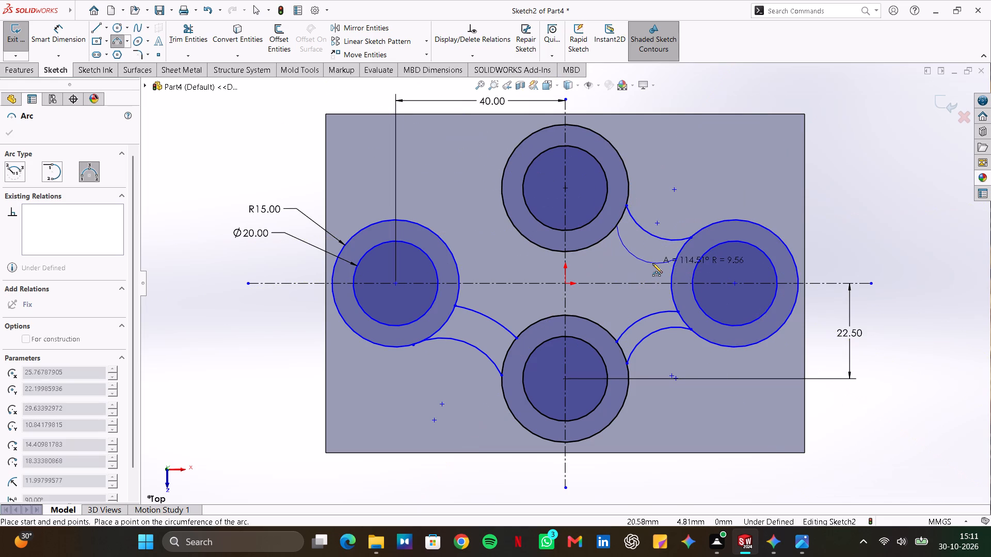
pyautogui.click(653, 256)
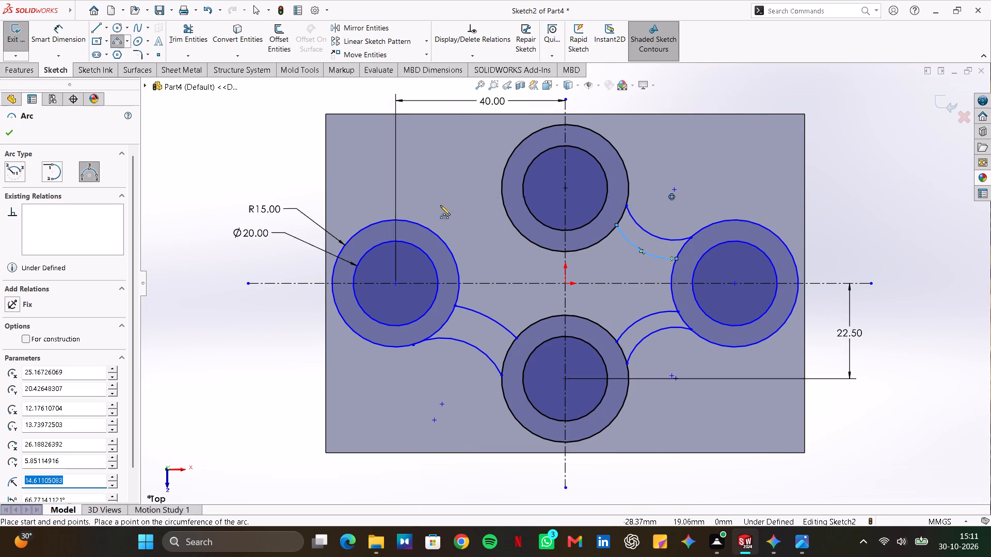
# Sketch two 3-point arcs joining the left and upper outer circles, the outer one about 68.2 mm in radius, and finish the arc command.
pyautogui.click(410, 224)
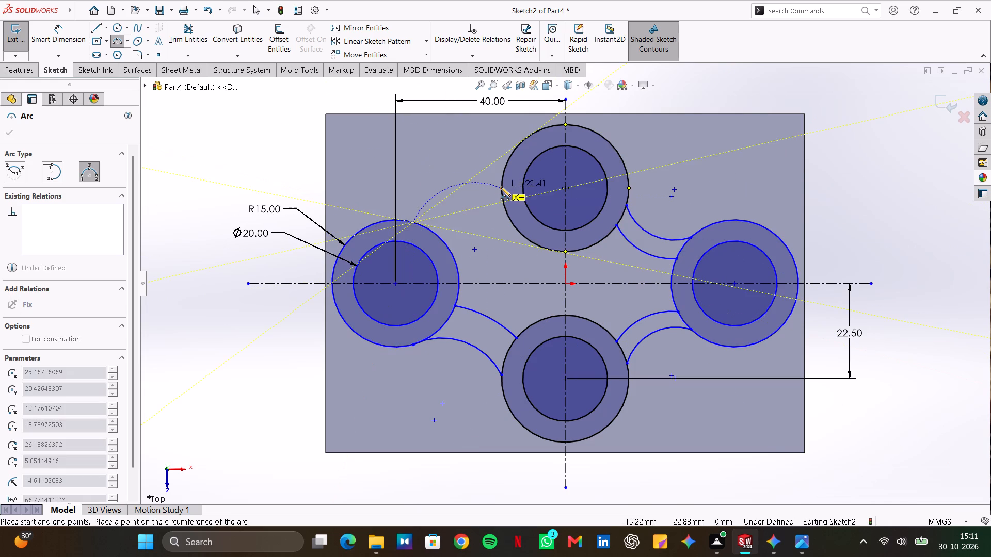
pyautogui.click(501, 188)
pyautogui.click(478, 201)
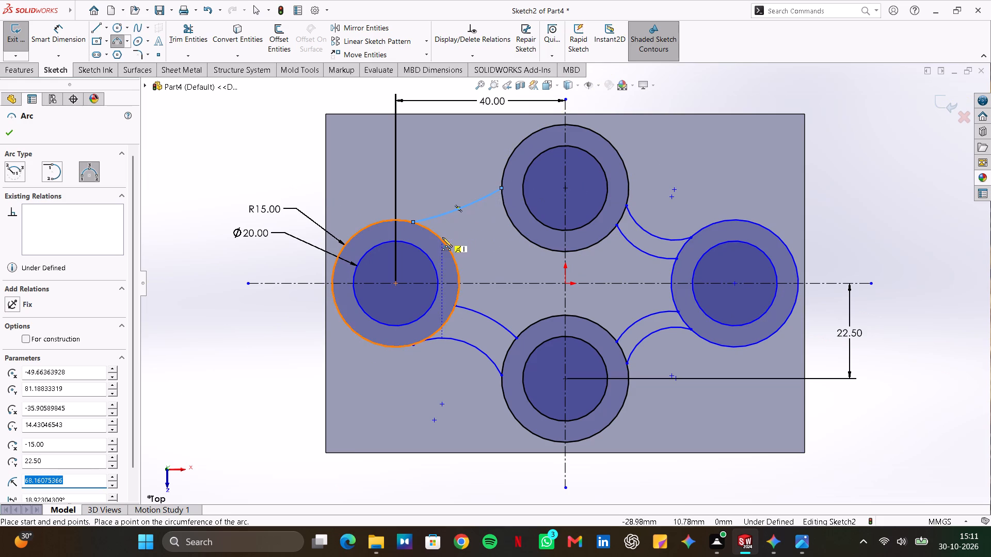
pyautogui.click(440, 237)
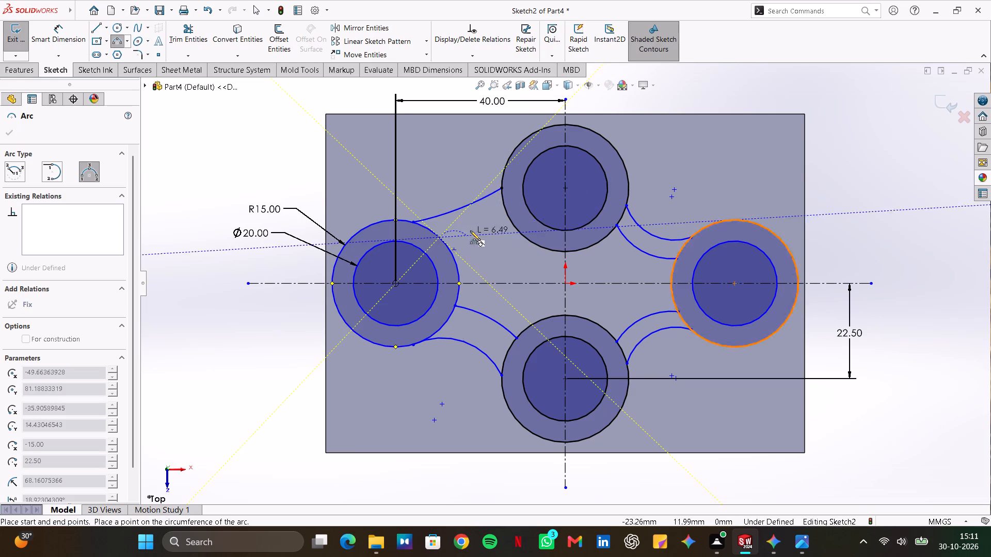
pyautogui.click(505, 214)
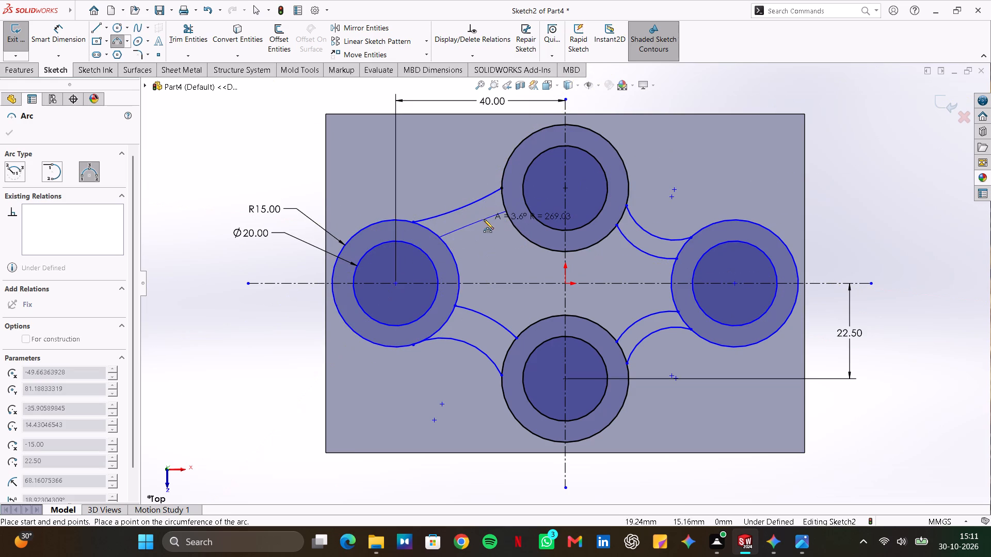
pyautogui.click(485, 227)
pyautogui.press('Escape')
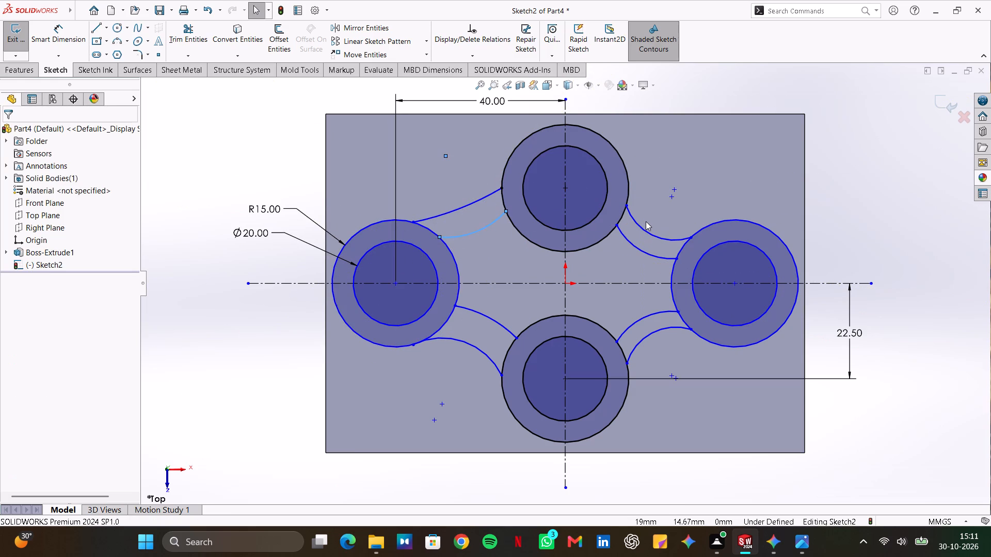
pyautogui.press('Escape')
# Apply a Tangent relation between the left outer circle and the outer arc joining it to the lower circle.
pyautogui.click(443, 339)
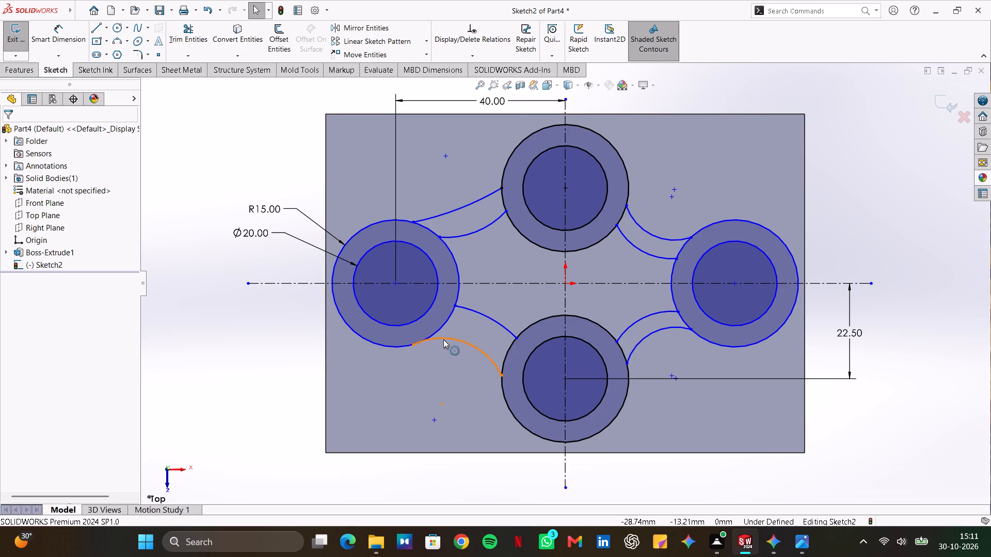
pyautogui.keyDown('ctrl'); pyautogui.click(446, 321); pyautogui.keyUp('ctrl')
pyautogui.click(489, 275)
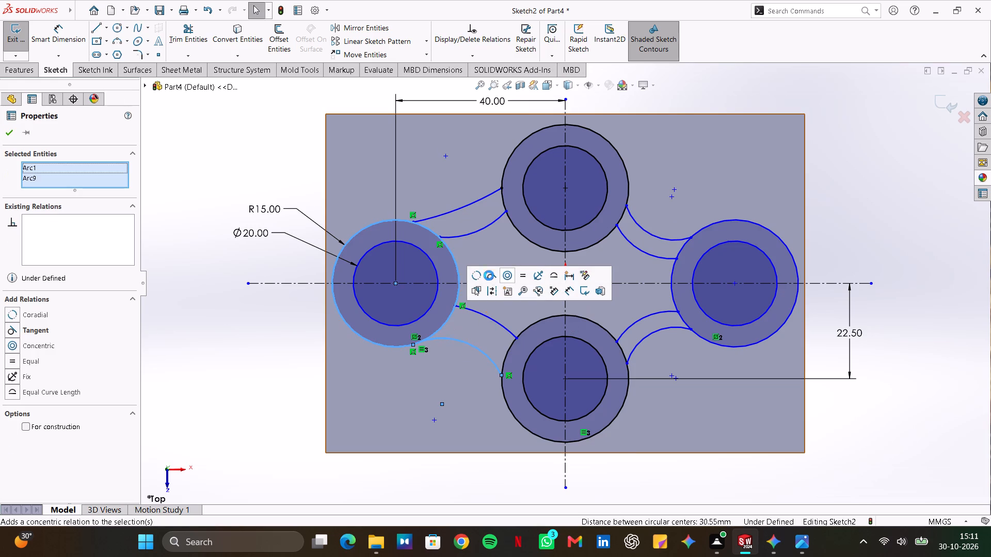
pyautogui.click(492, 364)
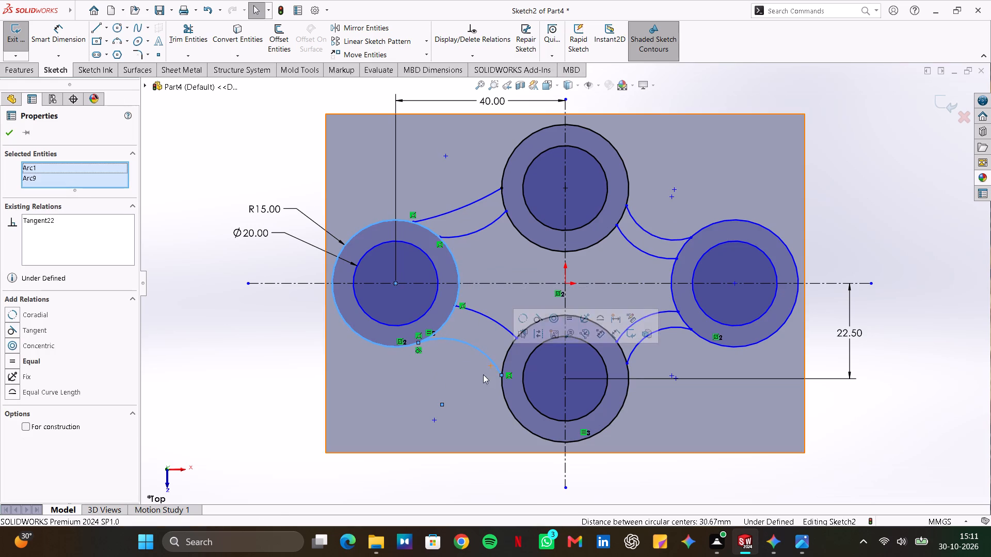
pyautogui.click(468, 379)
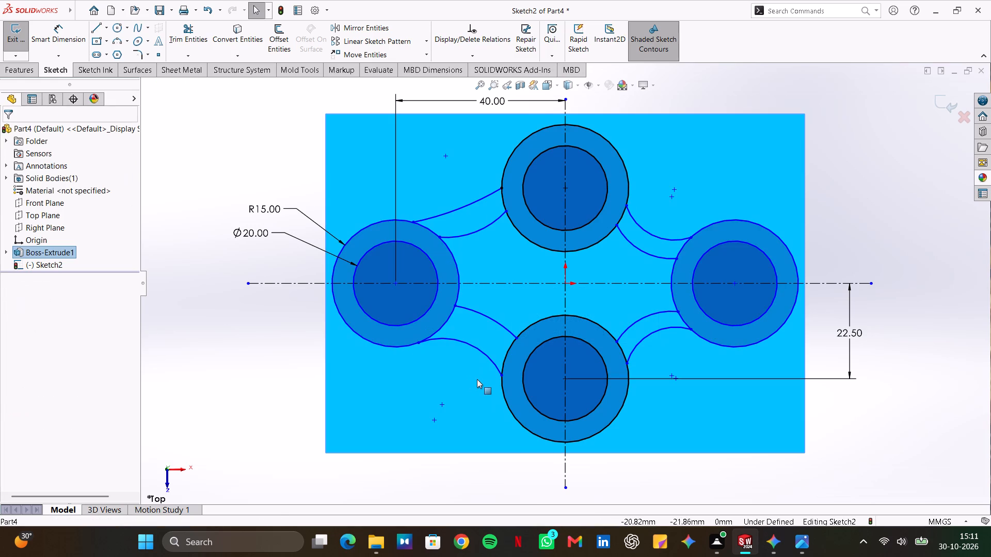
pyautogui.click(850, 215)
# Apply a Tangent relation between the same outer arc and the lower outer circle.
pyautogui.click(496, 367)
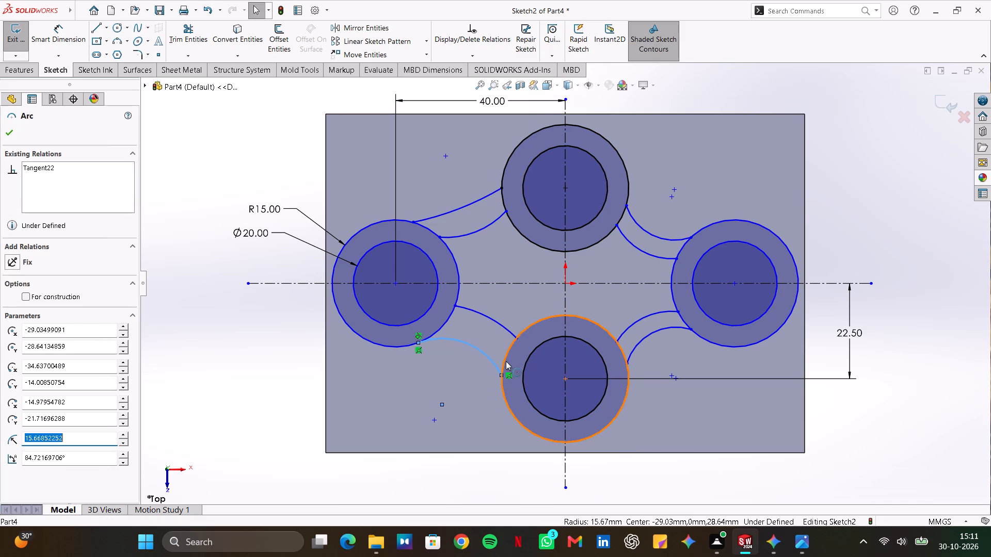
pyautogui.keyDown('ctrl'); pyautogui.click(506, 361); pyautogui.keyUp('ctrl')
pyautogui.click(553, 315)
pyautogui.click(792, 216)
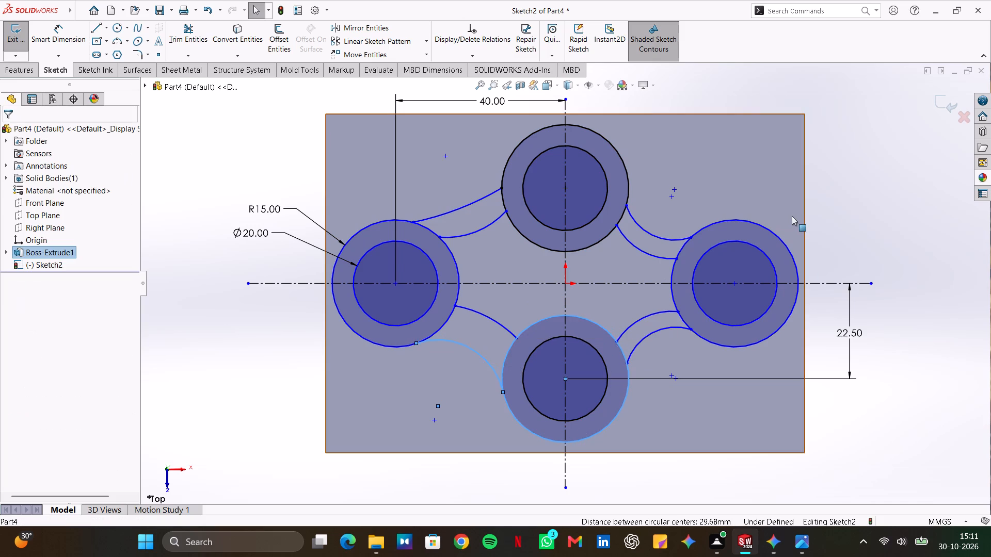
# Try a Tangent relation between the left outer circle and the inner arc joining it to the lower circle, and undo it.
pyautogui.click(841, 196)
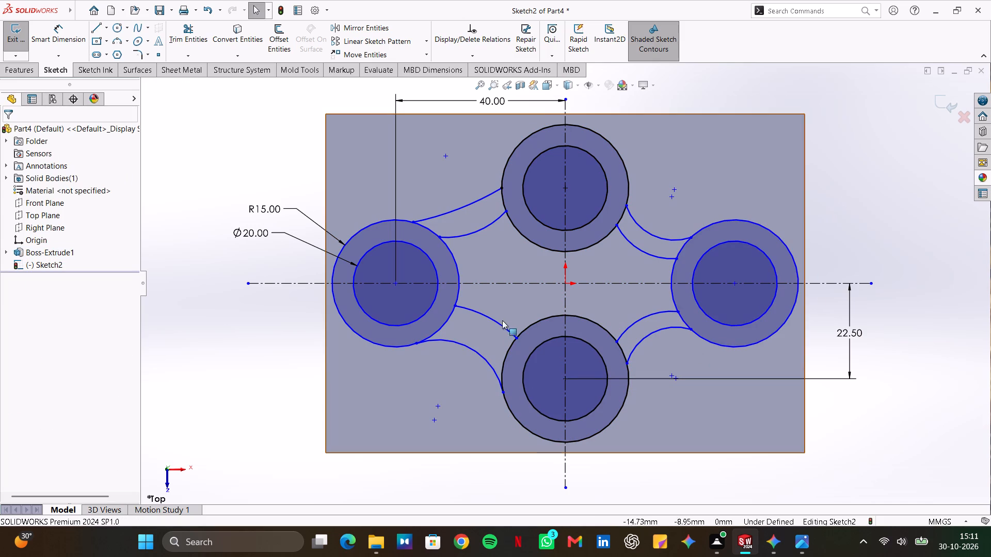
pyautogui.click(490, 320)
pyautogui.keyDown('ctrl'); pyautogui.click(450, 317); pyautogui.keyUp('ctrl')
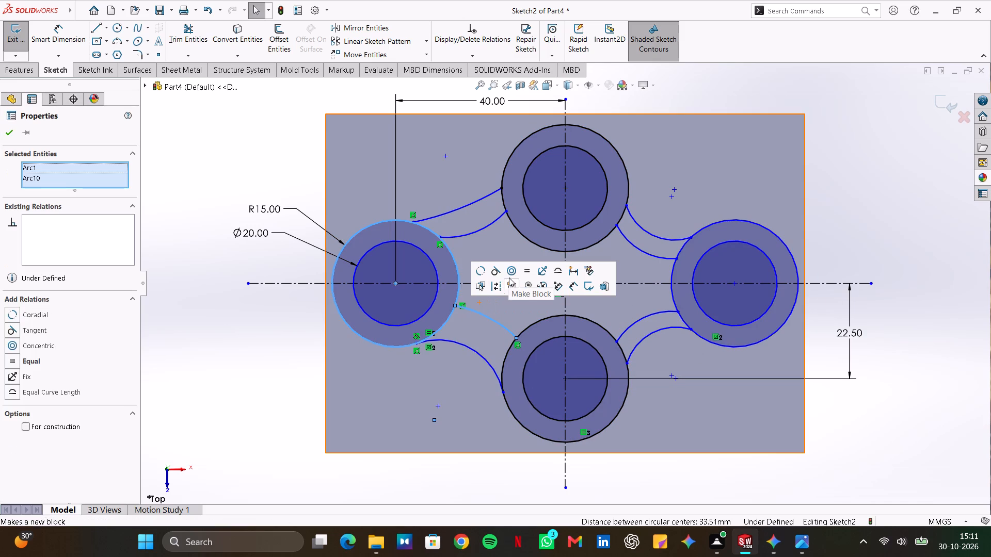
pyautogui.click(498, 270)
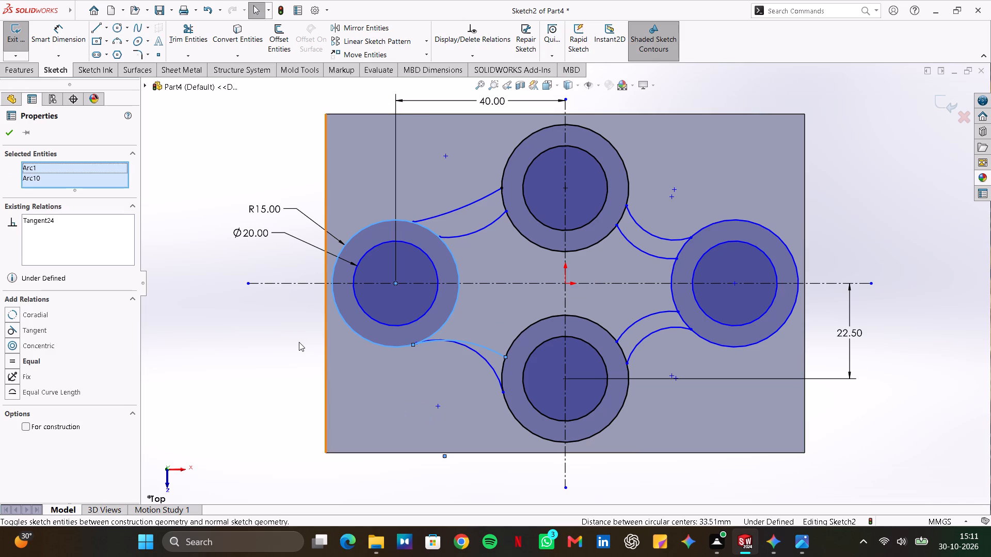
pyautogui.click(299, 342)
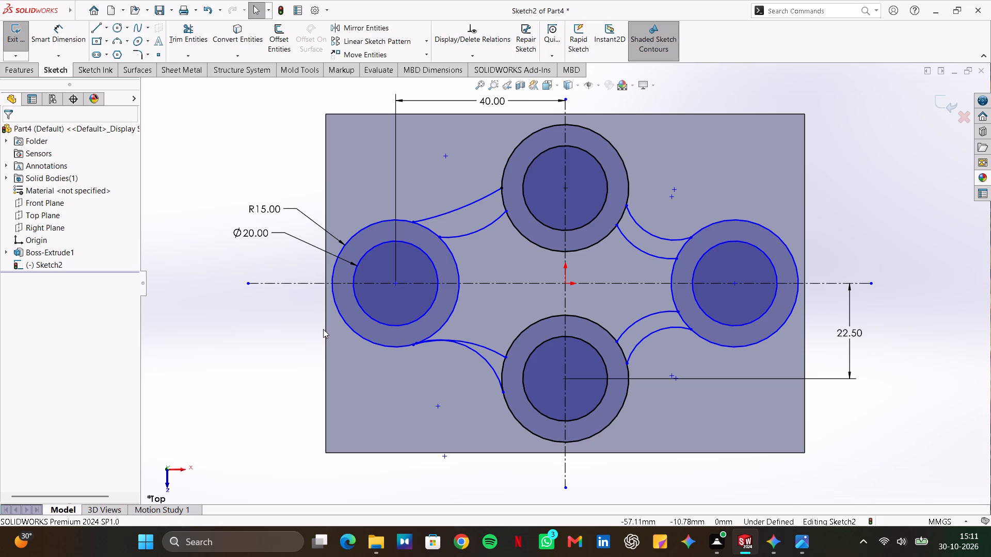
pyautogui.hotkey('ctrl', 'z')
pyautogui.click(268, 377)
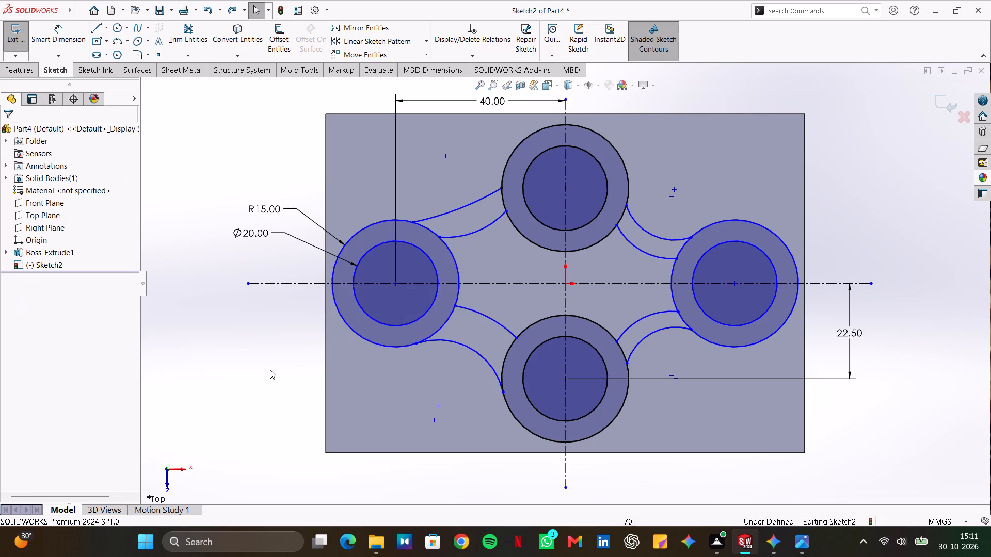
# Add a Coincident relation between the centre of the left circle pair and the horizontal centreline.
pyautogui.moveTo(454, 307); pyautogui.dragTo(470, 319)
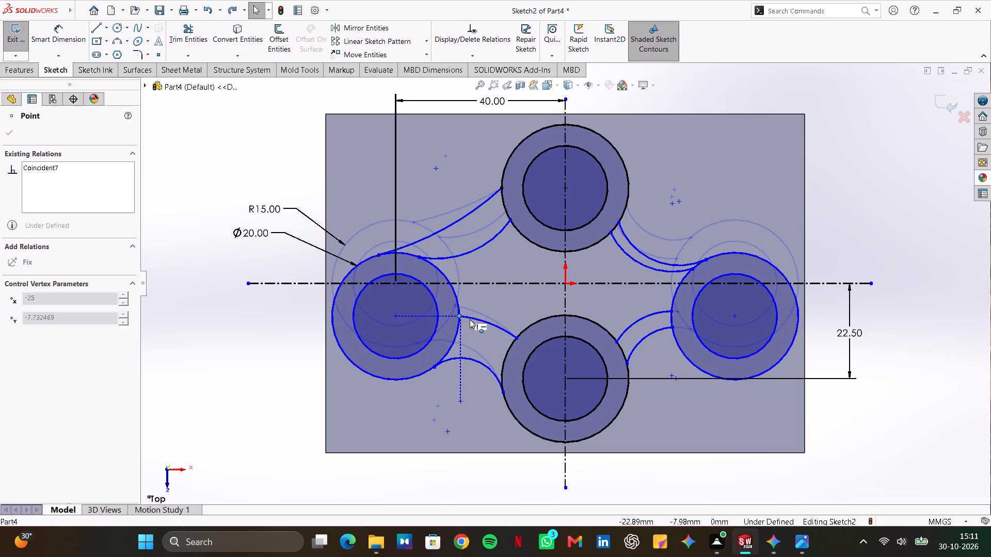
pyautogui.moveTo(470, 319); pyautogui.dragTo(468, 300)
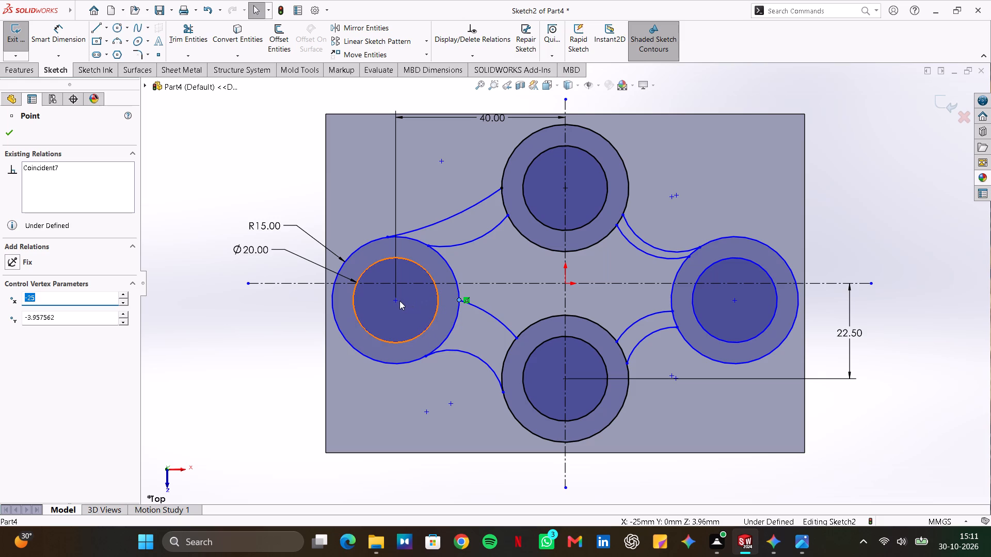
pyautogui.click(396, 301)
pyautogui.keyDown('ctrl'); pyautogui.click(474, 284); pyautogui.keyUp('ctrl')
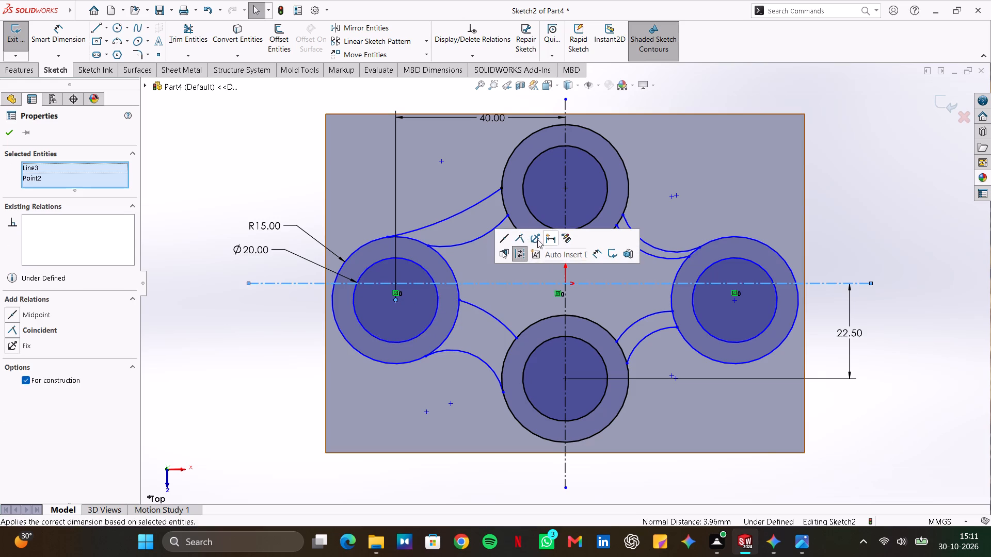
pyautogui.click(516, 239)
pyautogui.click(875, 199)
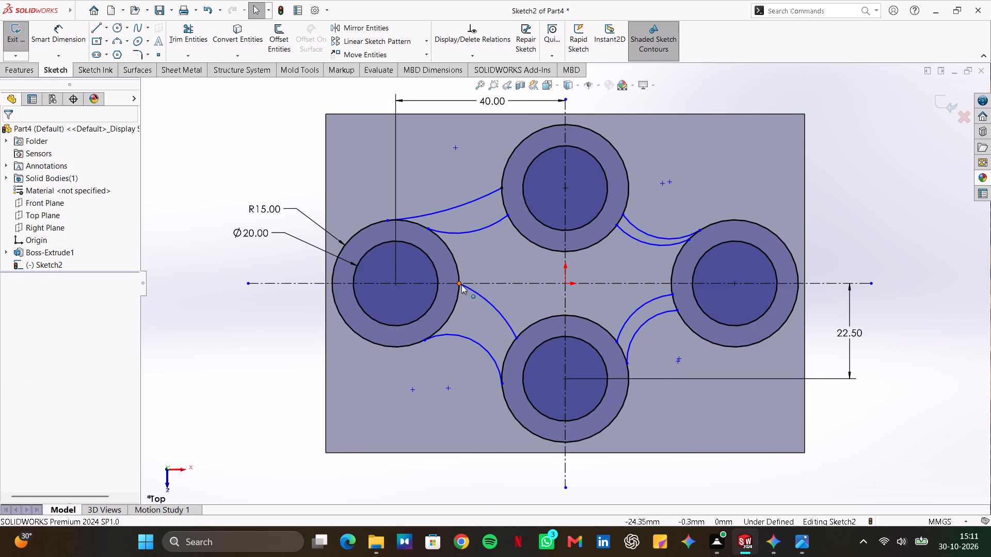
# Move the left end of the inner lower-left arc along the left outer circle, to about 4.6 mm below the horizontal centreline.
pyautogui.moveTo(461, 285); pyautogui.dragTo(462, 304)
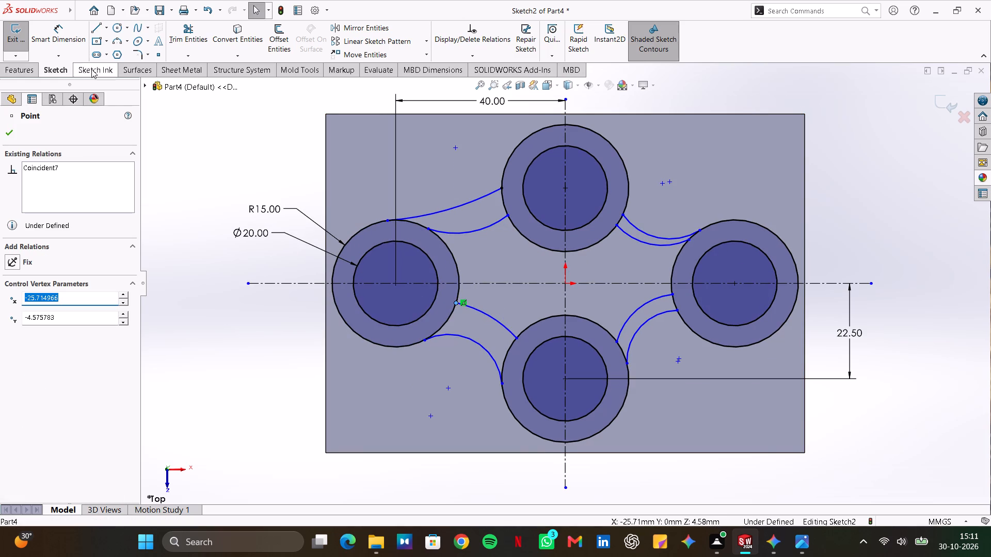
# Sketch a small 3-point arc of about 4 mm radius between the inner lower-left arc and the left outer circle.
pyautogui.click(121, 42)
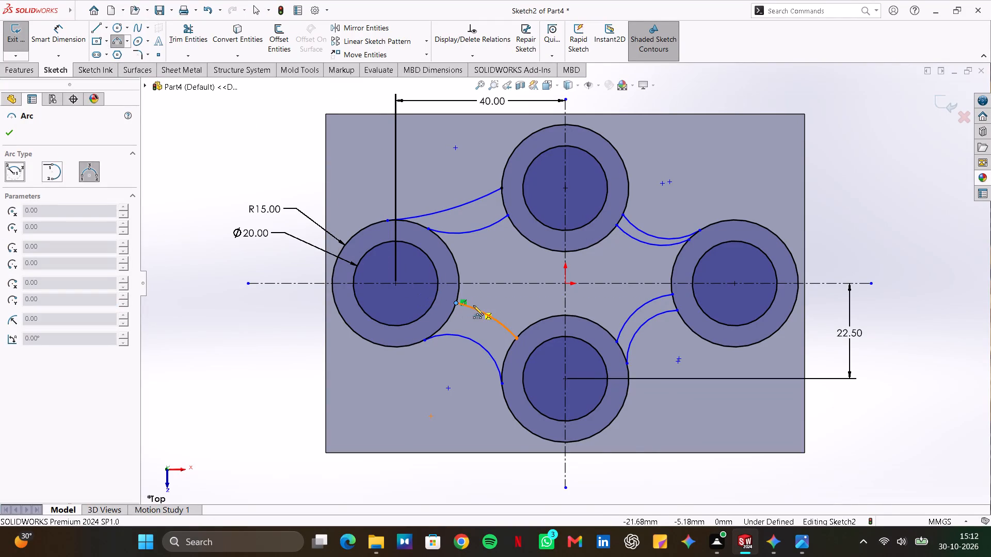
pyautogui.click(475, 308)
pyautogui.click(460, 288)
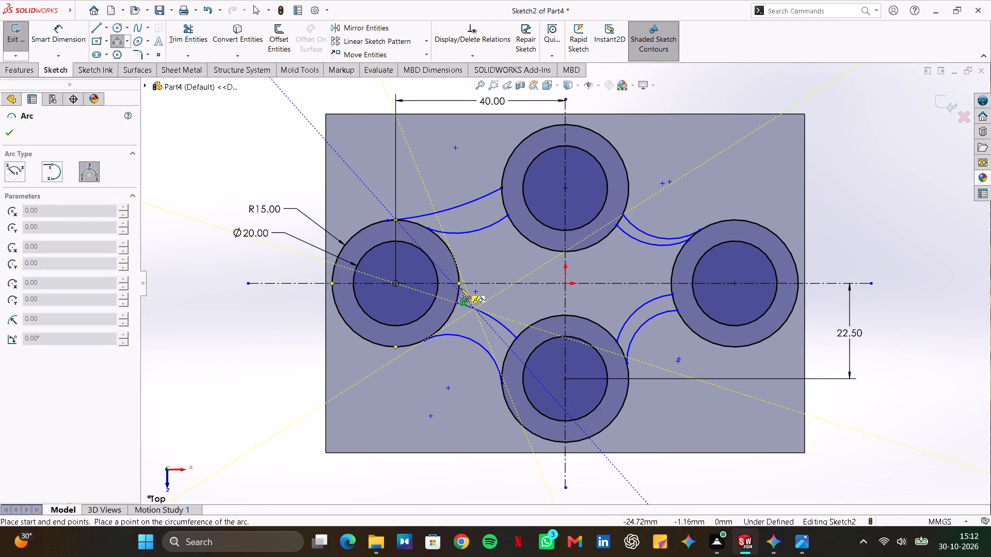
pyautogui.click(459, 299)
pyautogui.press('Escape')
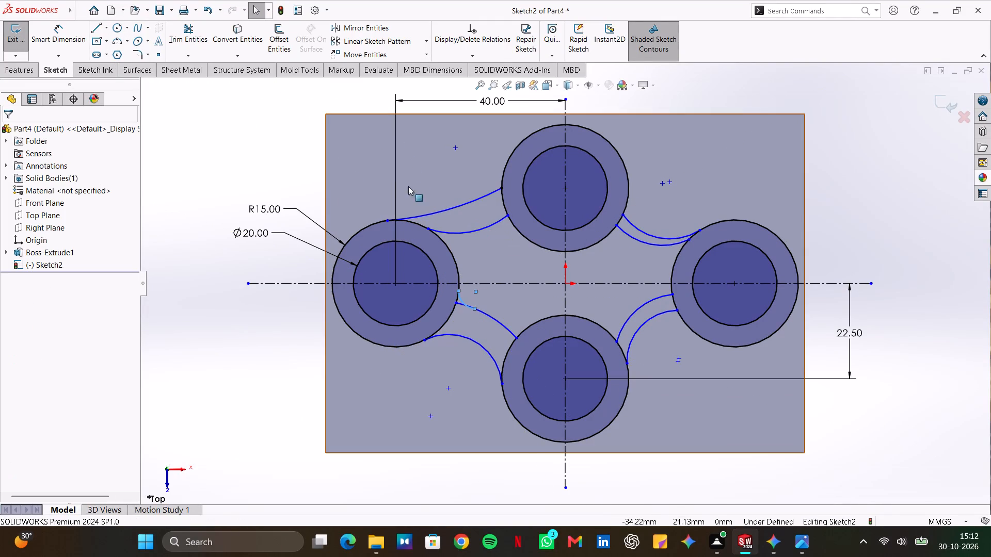
# Dimension the small arc beside the left outer circle with a 3 mm radius.
pyautogui.click(63, 33)
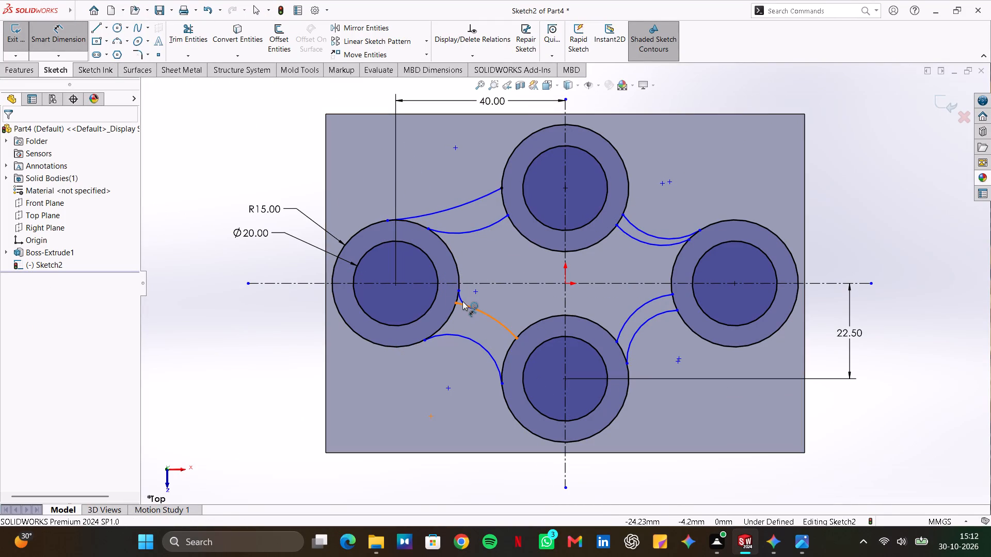
pyautogui.click(462, 301)
pyautogui.press('Escape')
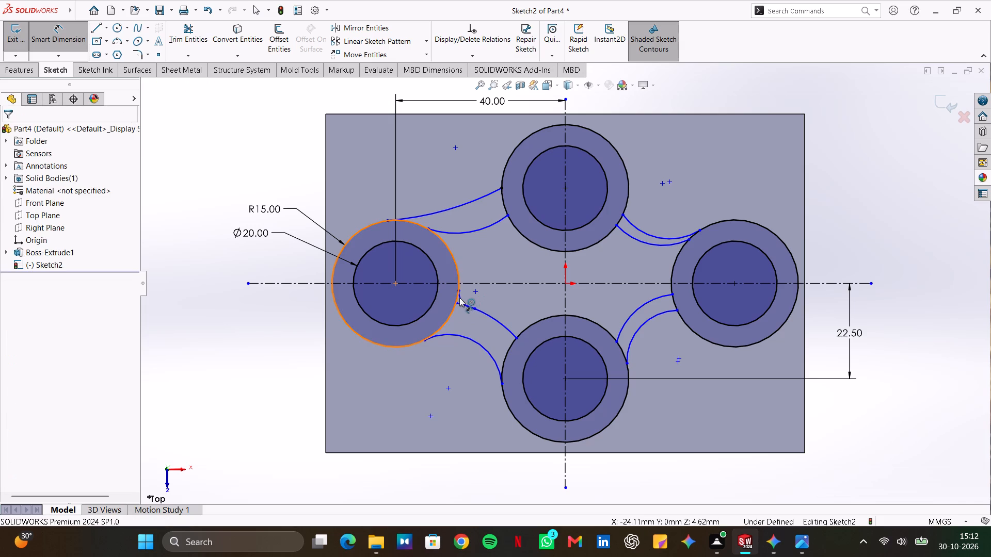
pyautogui.click(461, 297)
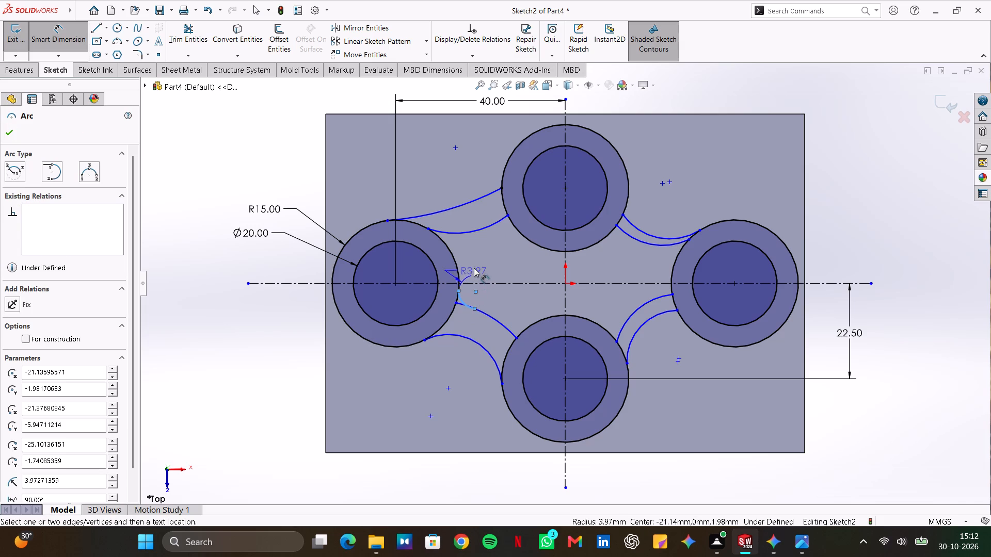
pyautogui.click(475, 264)
pyautogui.press('3')
pyautogui.press('Return')
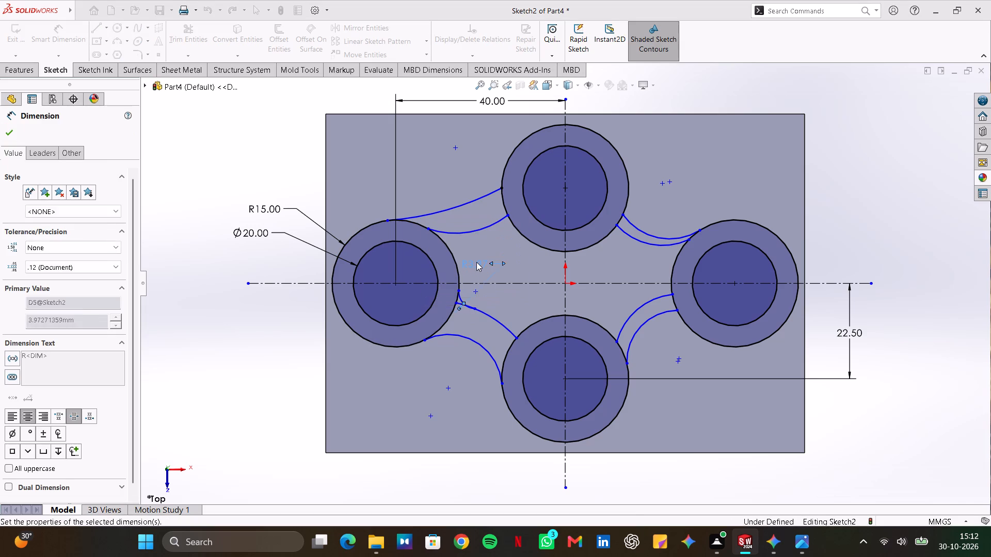
pyautogui.press('Escape')
pyautogui.press('Escape')
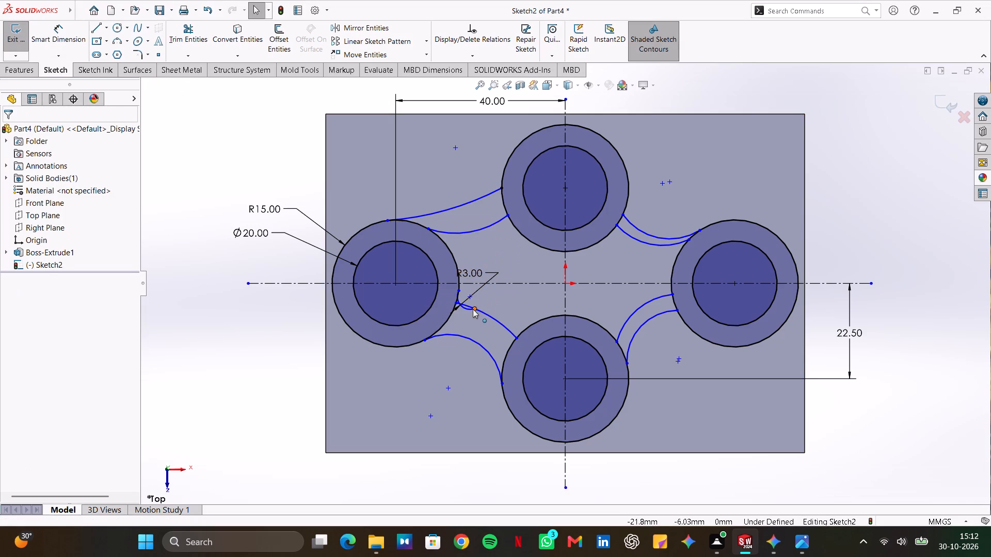
# Apply a Tangent relation between the small 3 mm arc and the left outer circle.
pyautogui.keyDown('ctrl'); pyautogui.scroll(-5, 473, 309); pyautogui.keyUp('ctrl')
pyautogui.click(470, 278)
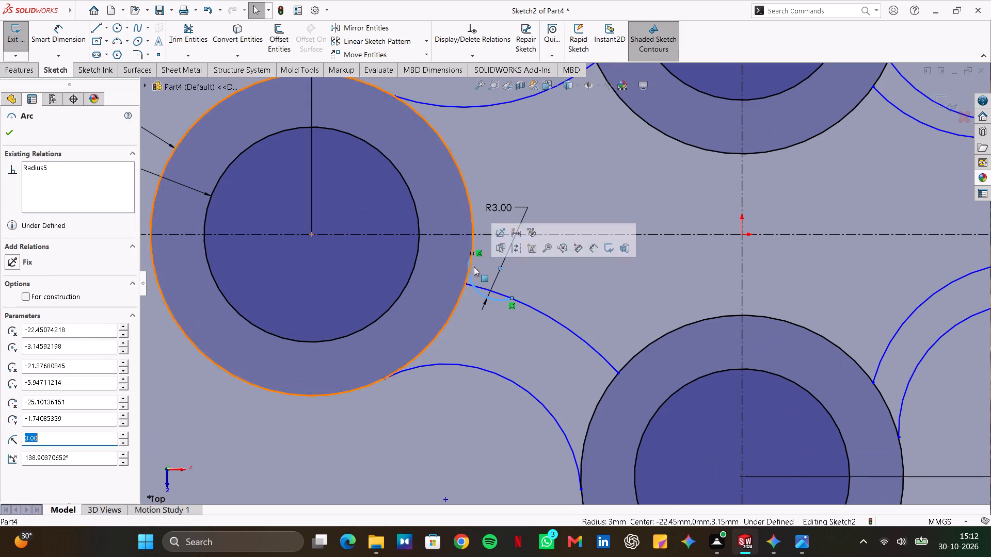
pyautogui.keyDown('ctrl'); pyautogui.click(474, 242); pyautogui.keyUp('ctrl')
pyautogui.click(525, 199)
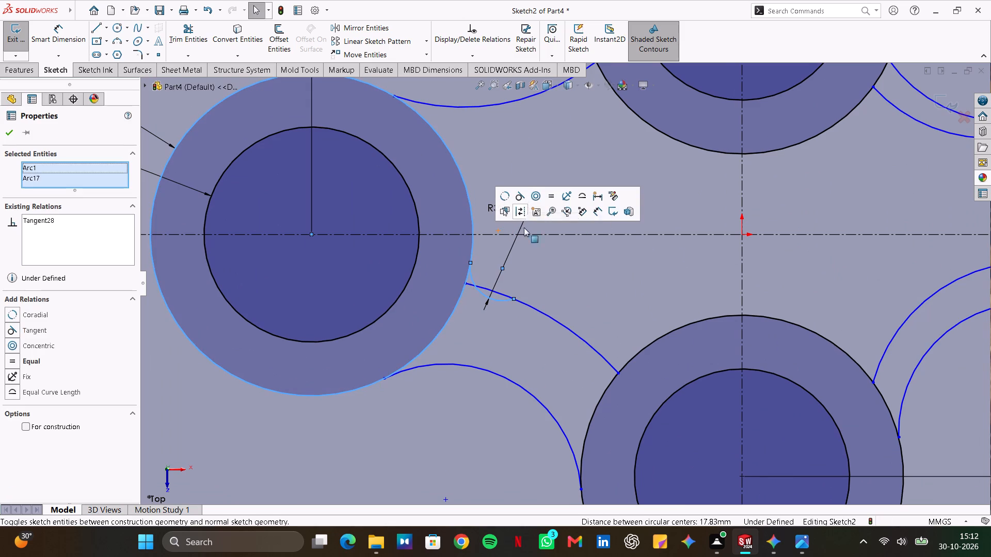
# Apply a Tangent relation between the small 3 mm arc and the inner arc running to the lower outer circle.
pyautogui.click(504, 301)
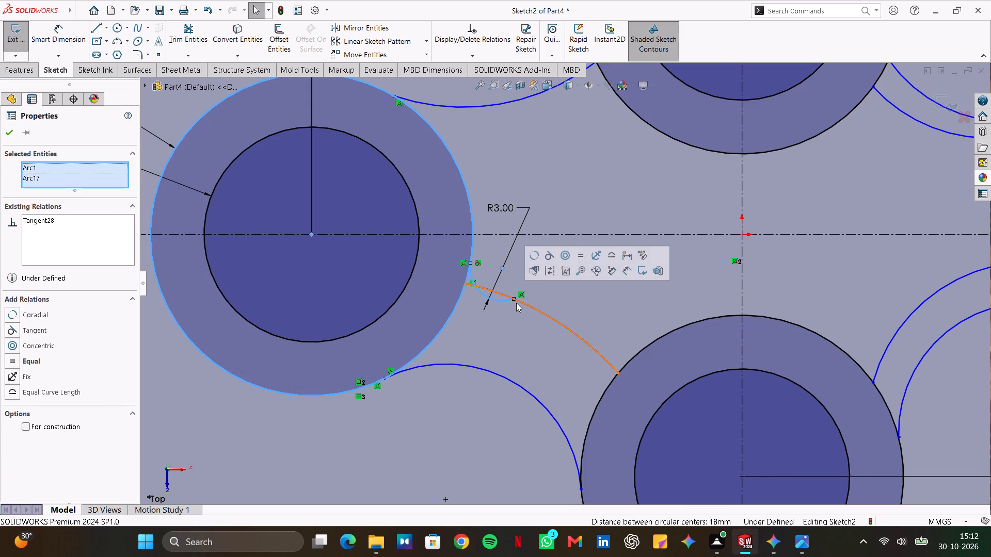
pyautogui.press('Escape')
pyautogui.press('Escape')
pyautogui.click(506, 301)
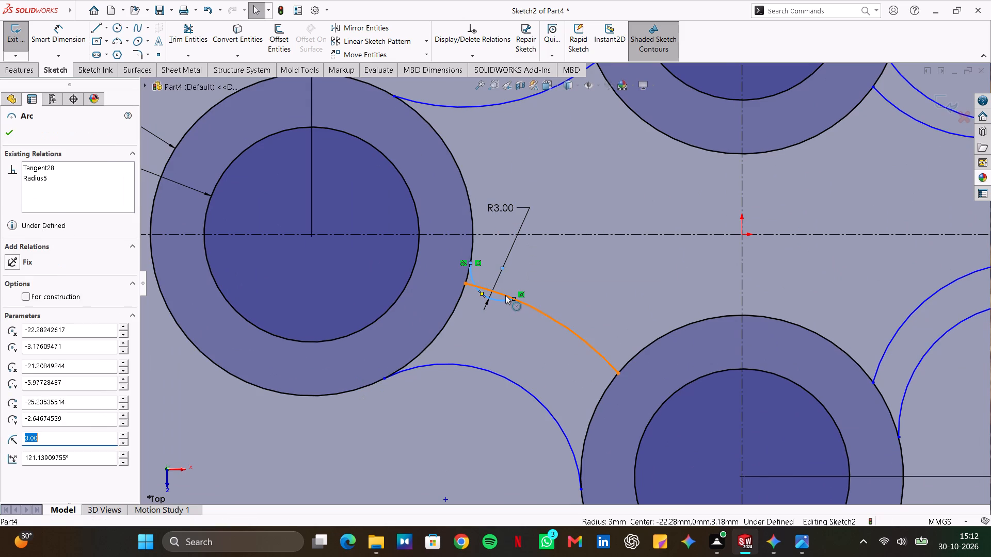
pyautogui.keyDown('ctrl'); pyautogui.click(505, 294); pyautogui.keyUp('ctrl')
pyautogui.click(550, 250)
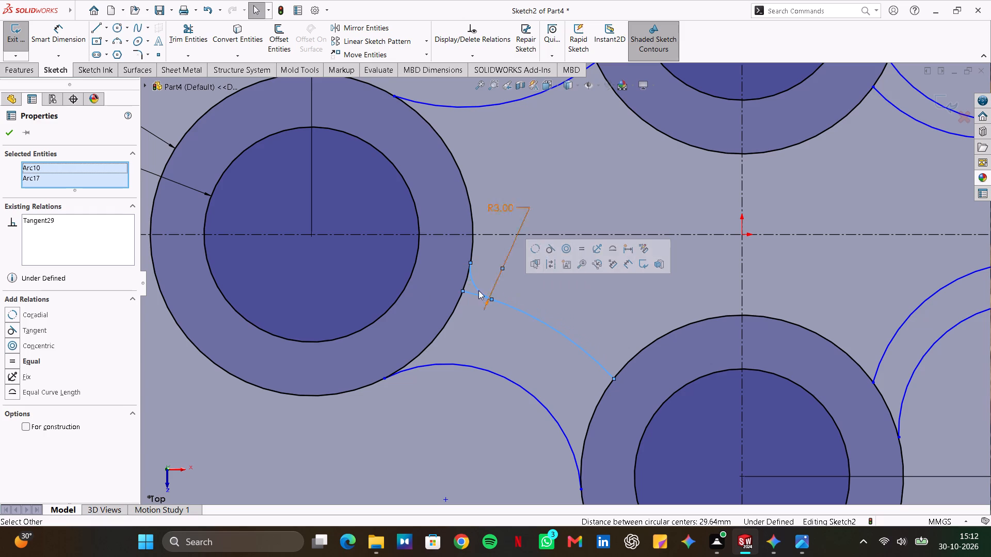
# Trim the leftover end of the inner lower-left arc between the 3 mm arc and the left outer circle.
pyautogui.keyDown('ctrl'); pyautogui.scroll(-1, 632, 274); pyautogui.keyUp('ctrl')
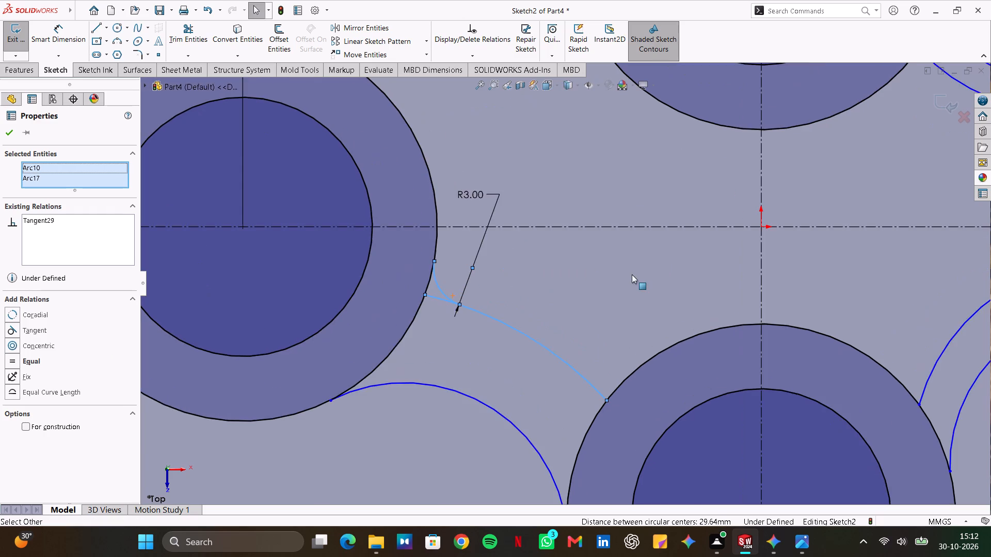
pyautogui.keyDown('ctrl'); pyautogui.scroll(4, 637, 276); pyautogui.keyUp('ctrl')
pyautogui.click(178, 29)
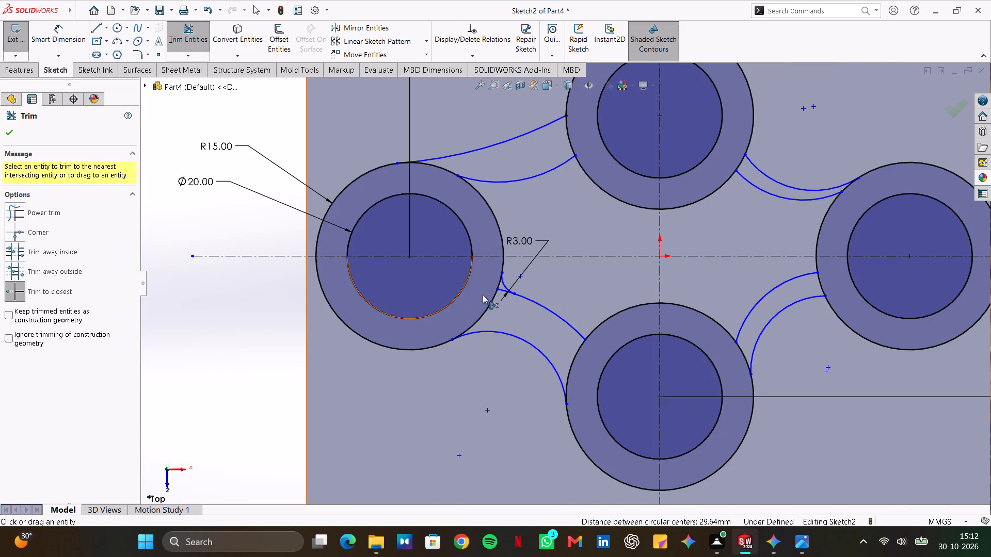
pyautogui.click(503, 292)
pyautogui.keyDown('ctrl'); pyautogui.scroll(-3, 674, 273); pyautogui.keyUp('ctrl')
pyautogui.keyDown('ctrl'); pyautogui.scroll(3, 679, 277); pyautogui.keyUp('ctrl')
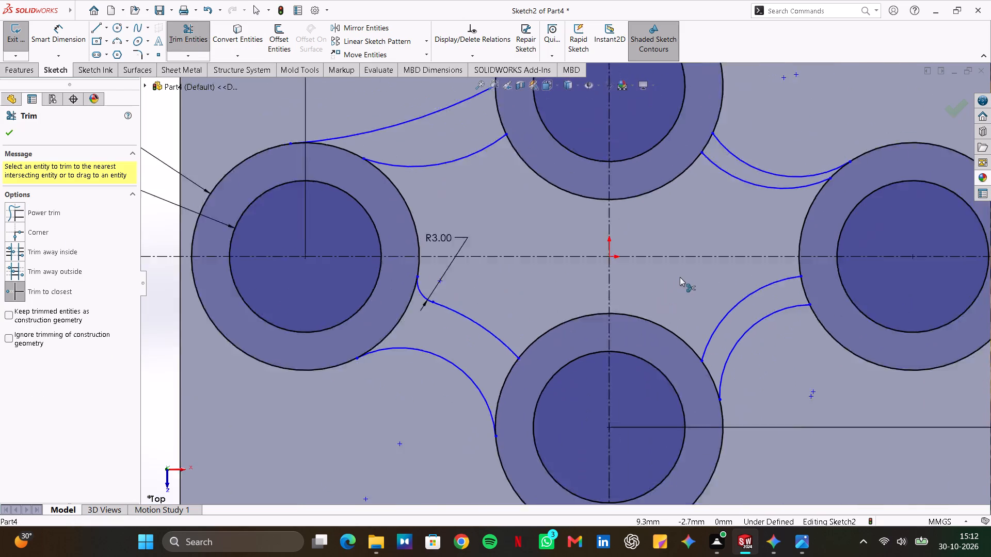
pyautogui.keyDown('ctrl'); pyautogui.scroll(1, 680, 277); pyautogui.keyUp('ctrl')
pyautogui.click(918, 232)
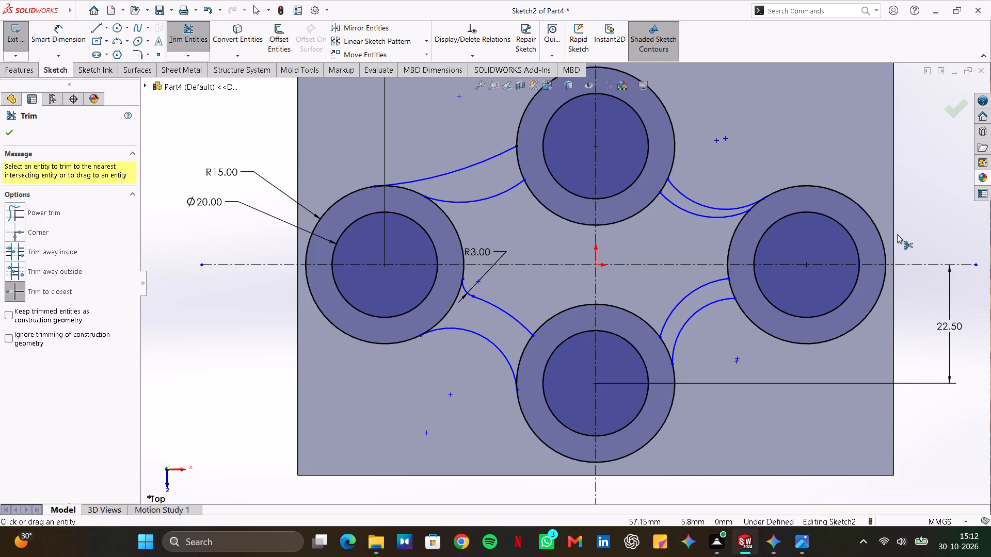
pyautogui.press('Escape')
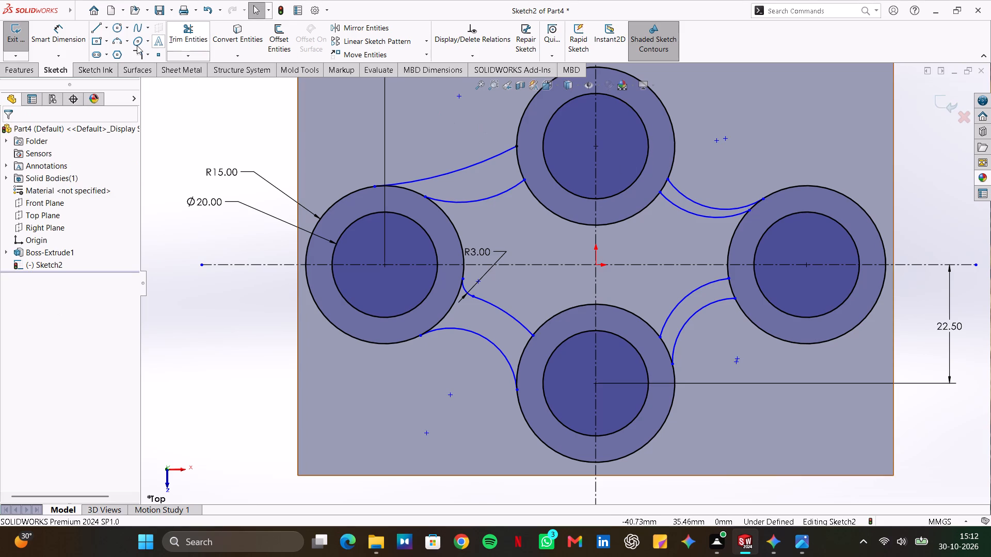
# Dimension the outer arc joining the left and lower outer circles with a 15 mm radius.
pyautogui.click(60, 41)
pyautogui.click(497, 347)
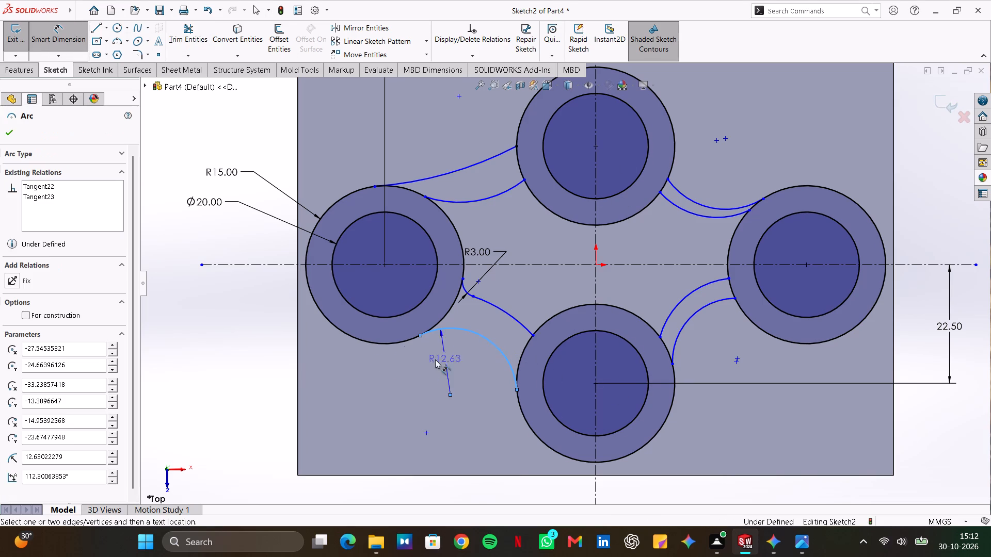
pyautogui.click(235, 371)
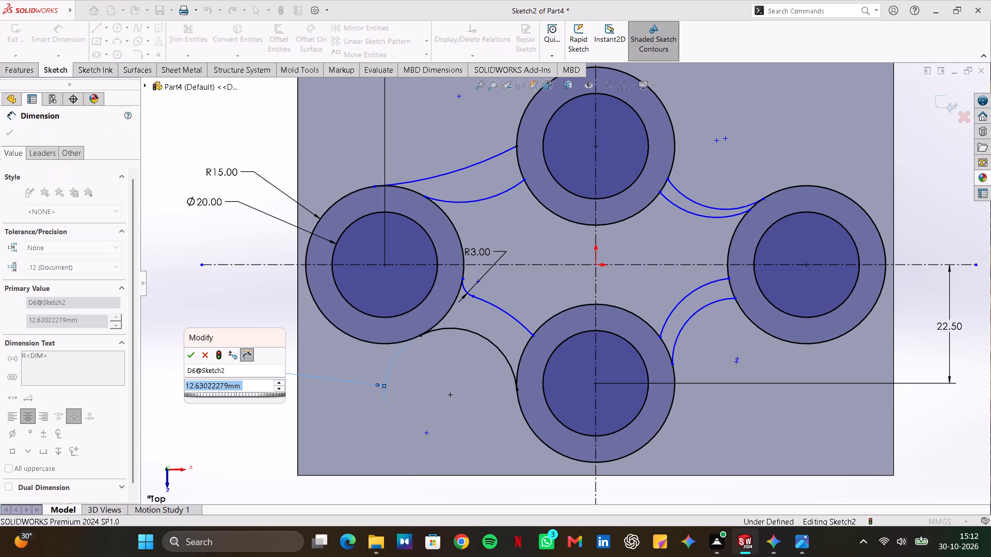
pyautogui.write('15')
pyautogui.press('Return')
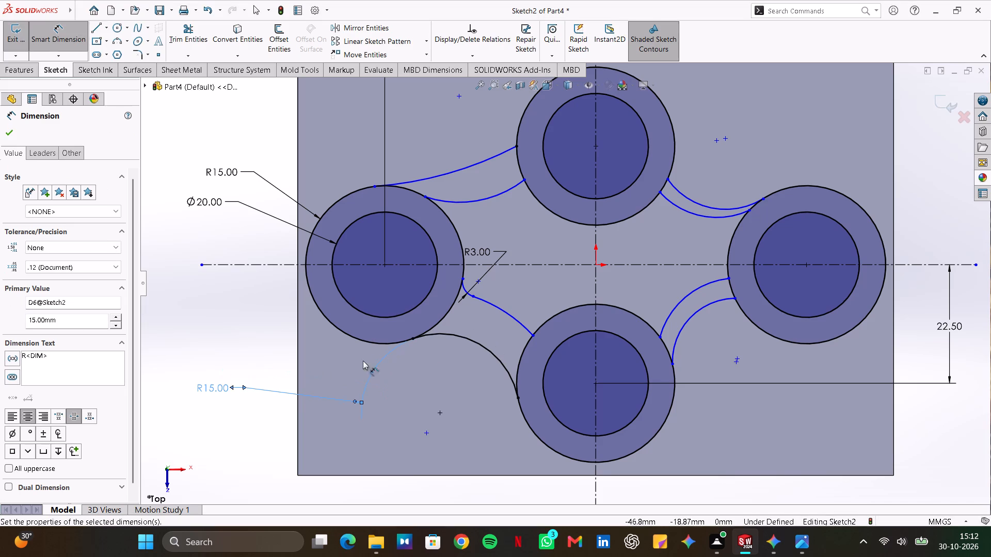
# Dimension the inner arc joining the 3 mm arc to the lower outer circle with a 15 mm radius.
pyautogui.click(501, 312)
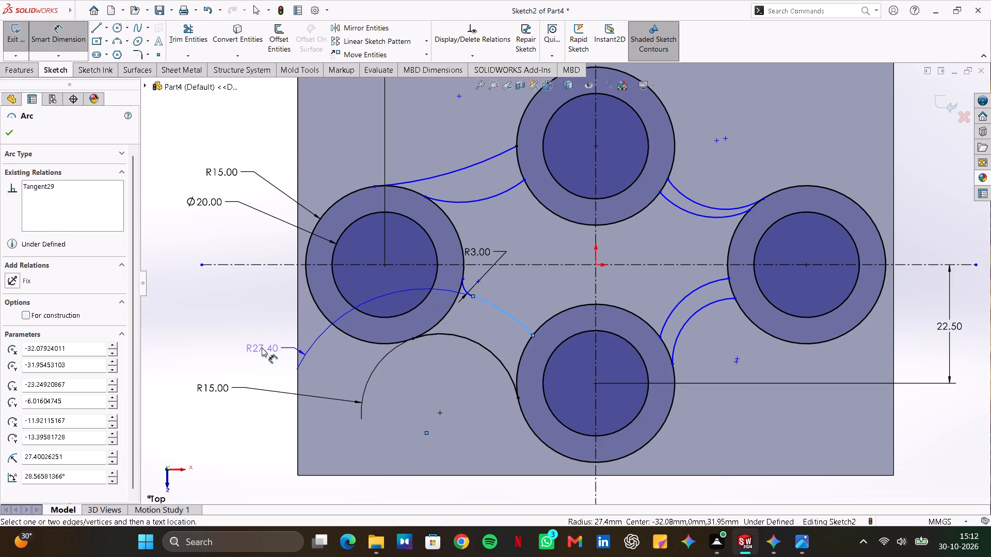
pyautogui.click(247, 348)
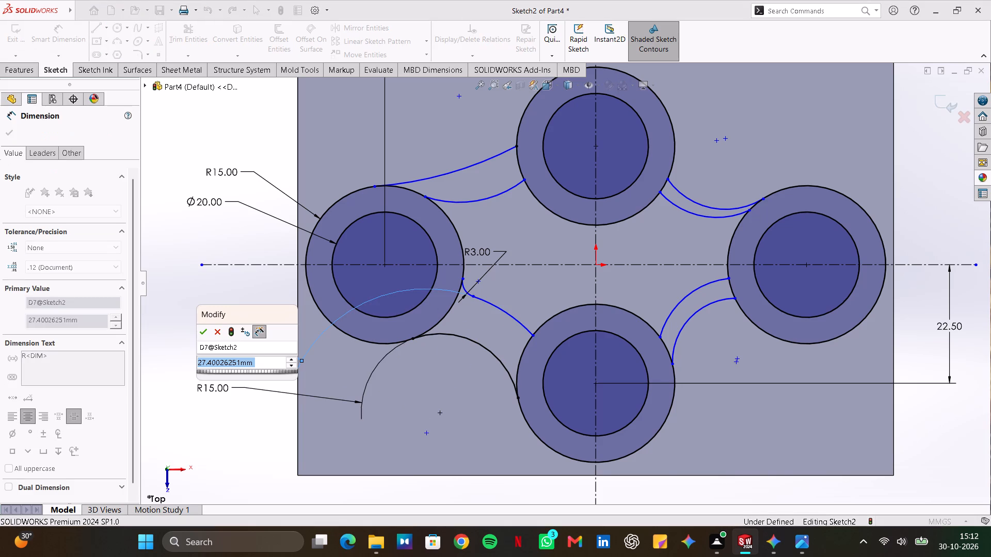
pyautogui.write('15')
pyautogui.press('Return')
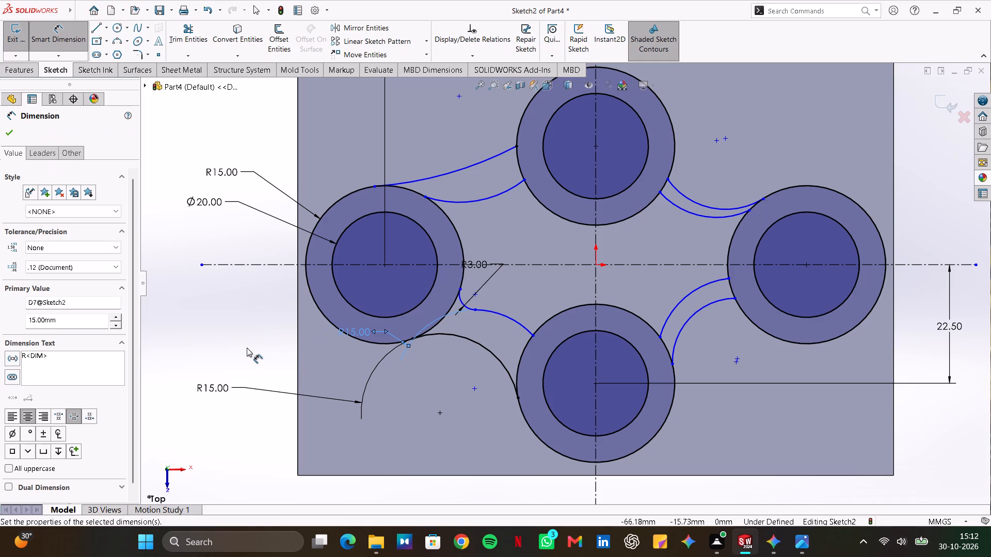
pyautogui.press('Escape')
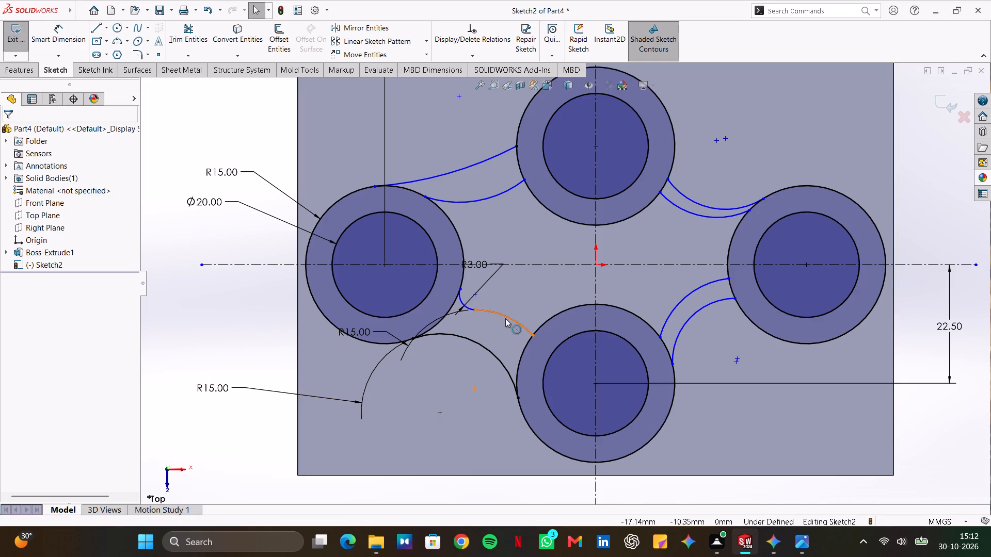
# Sketch a small three-point arc from the lower outer circle to the lower end of the inner lower-left arc.
pyautogui.press('Escape')
pyautogui.press('Escape')
pyautogui.press('Escape')
pyautogui.press('Escape')
pyautogui.press('Escape')
pyautogui.press('Escape')
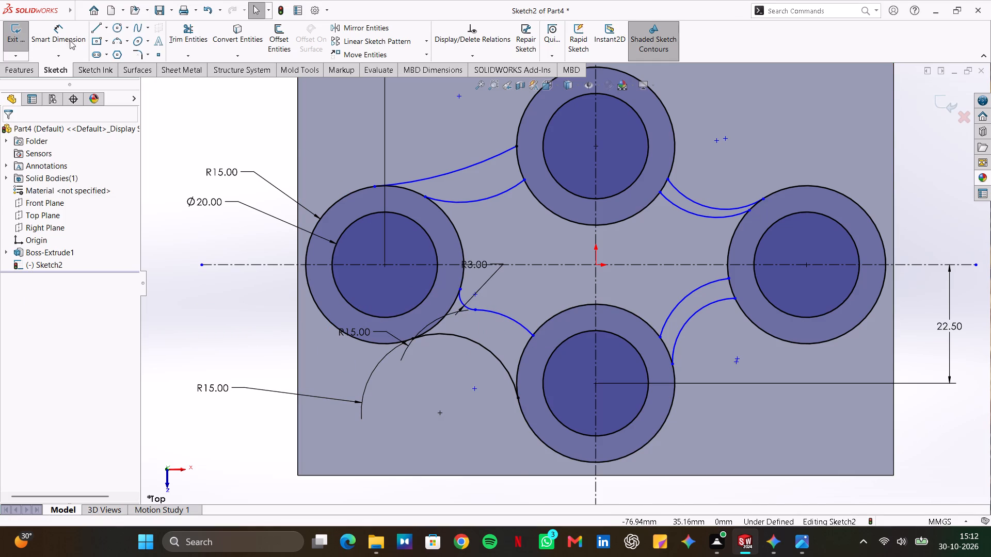
pyautogui.click(118, 43)
pyautogui.click(545, 322)
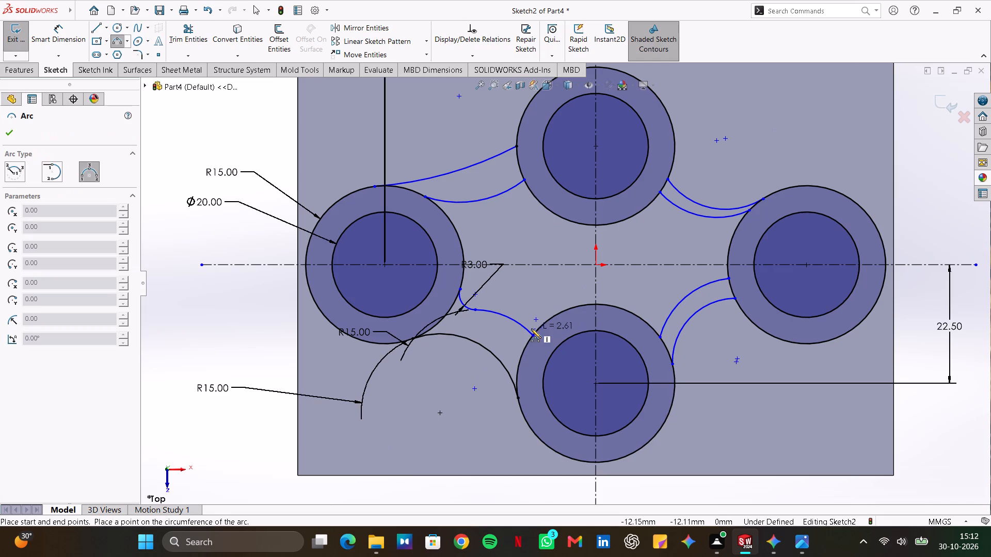
pyautogui.click(526, 329)
pyautogui.click(530, 330)
pyautogui.press('Escape')
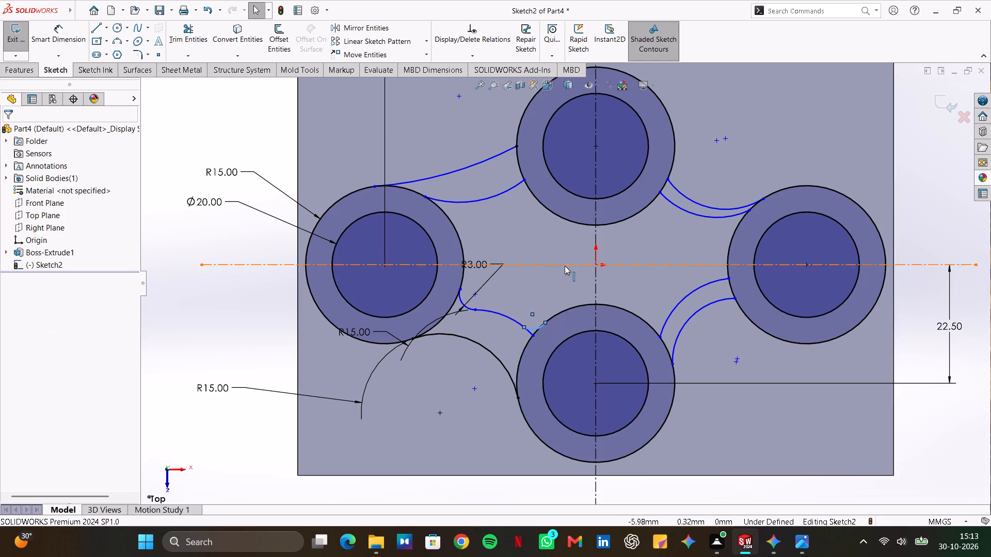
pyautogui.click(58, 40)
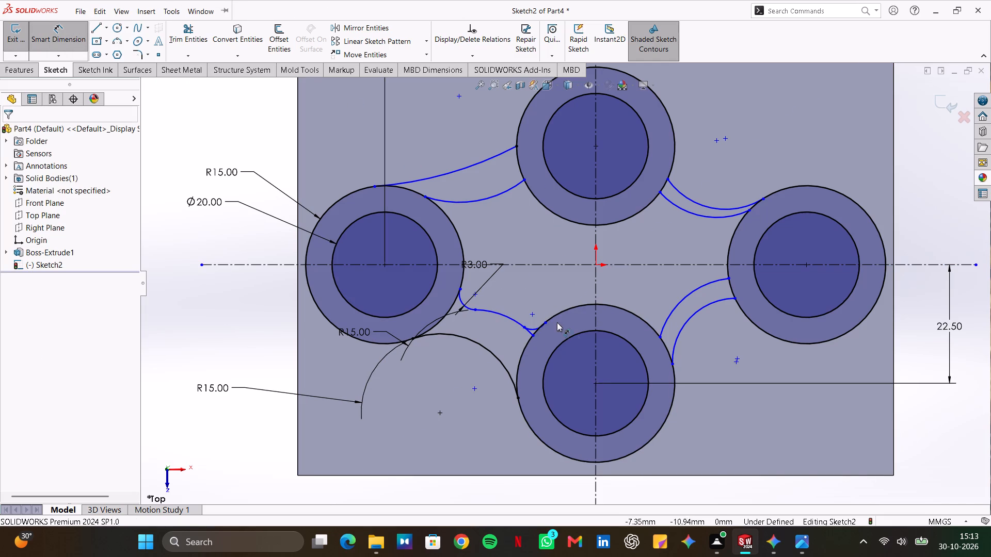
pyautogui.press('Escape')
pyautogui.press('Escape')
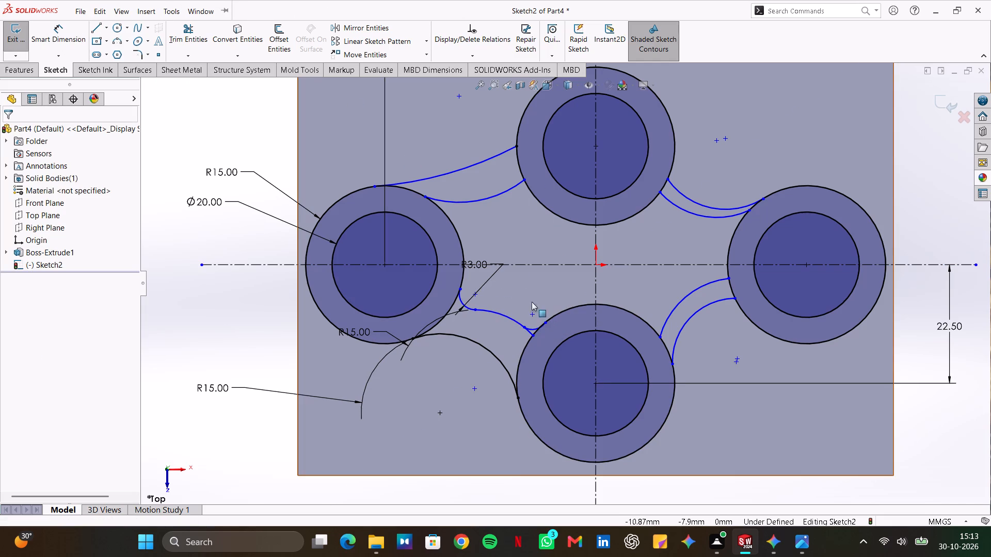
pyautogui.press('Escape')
# Apply an Equal relation between the 3 mm arc and the new small arc at the lower outer circle.
pyautogui.click(469, 307)
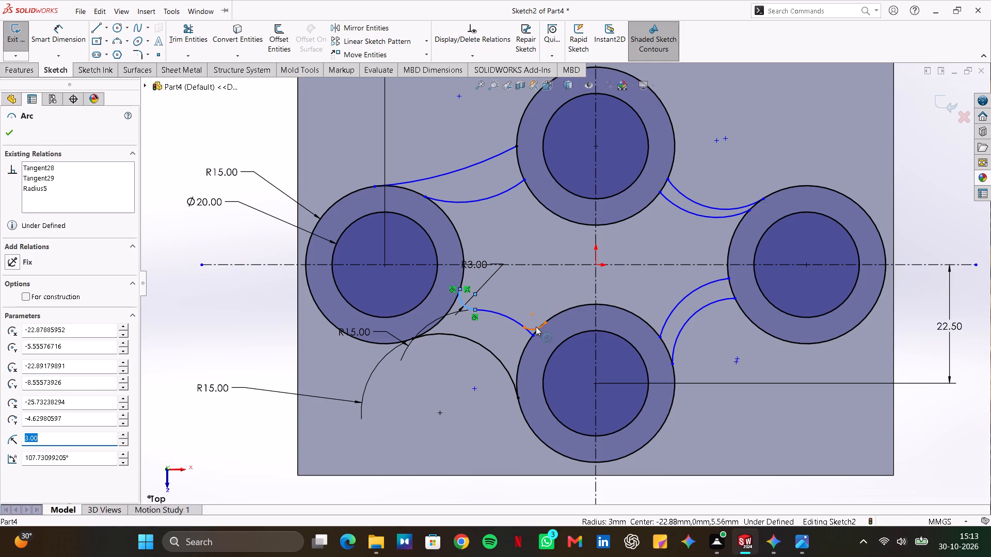
pyautogui.keyDown('ctrl'); pyautogui.click(536, 326); pyautogui.keyUp('ctrl')
pyautogui.click(609, 281)
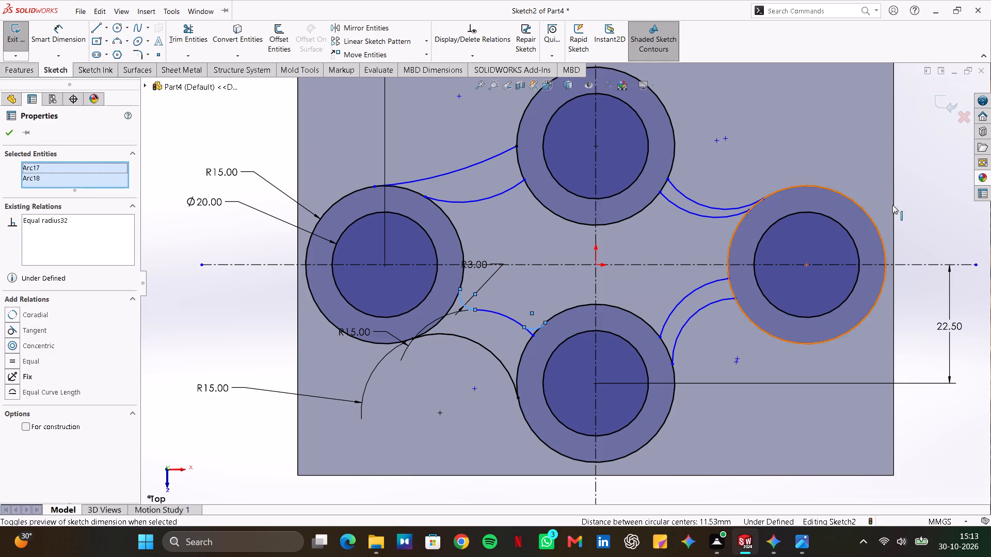
pyautogui.click(931, 219)
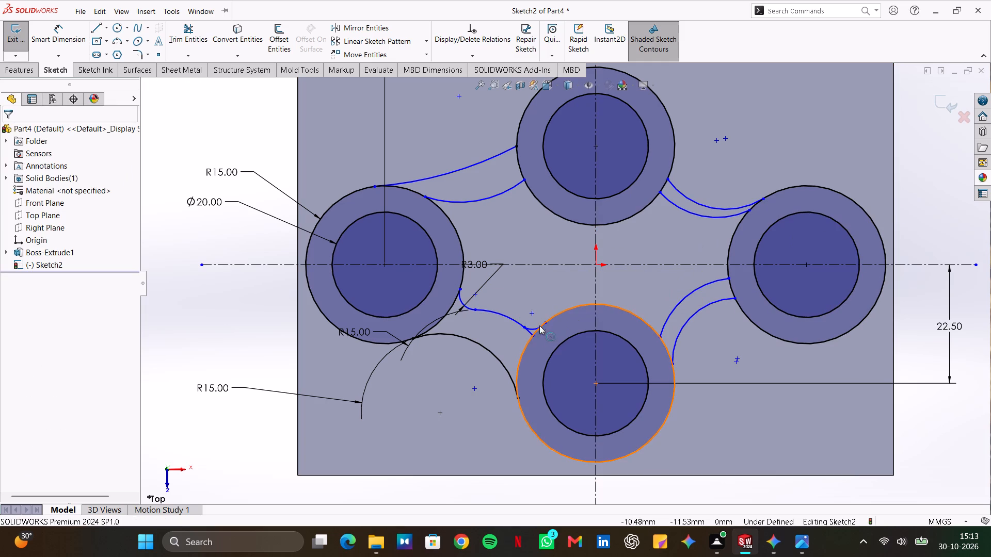
# Apply a Tangent relation between the new small arc and the lower outer circle.
pyautogui.click(537, 326)
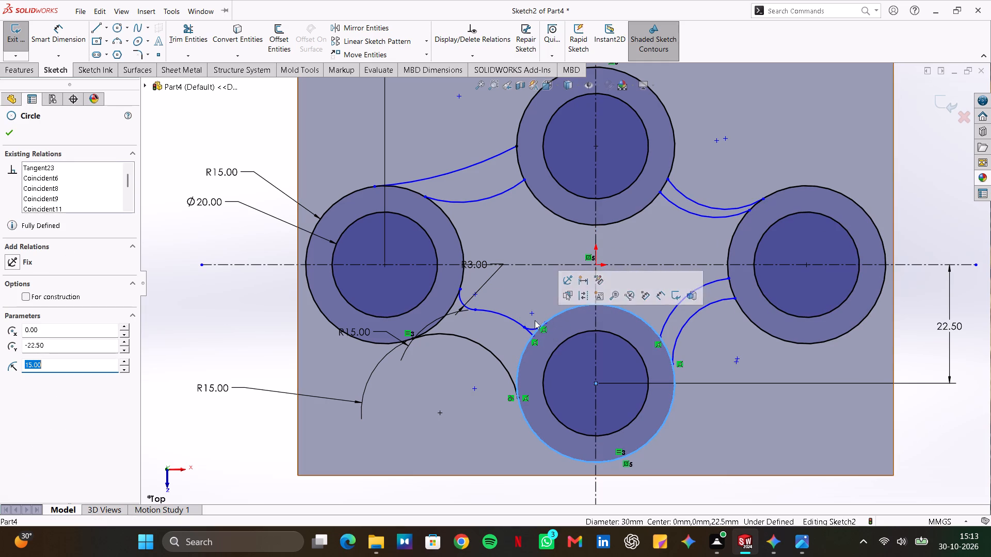
pyautogui.keyDown('ctrl'); pyautogui.click(532, 328); pyautogui.keyUp('ctrl')
pyautogui.click(574, 284)
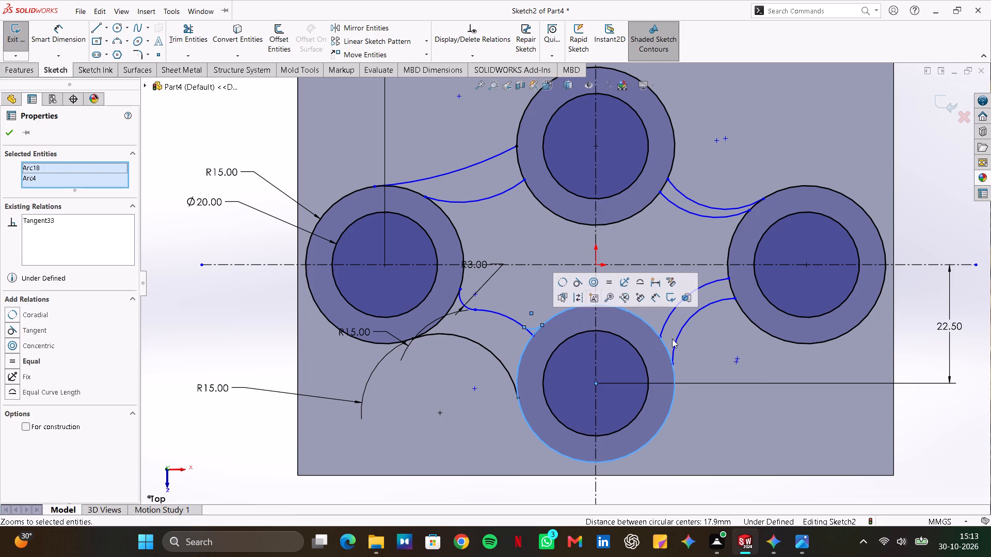
pyautogui.click(914, 408)
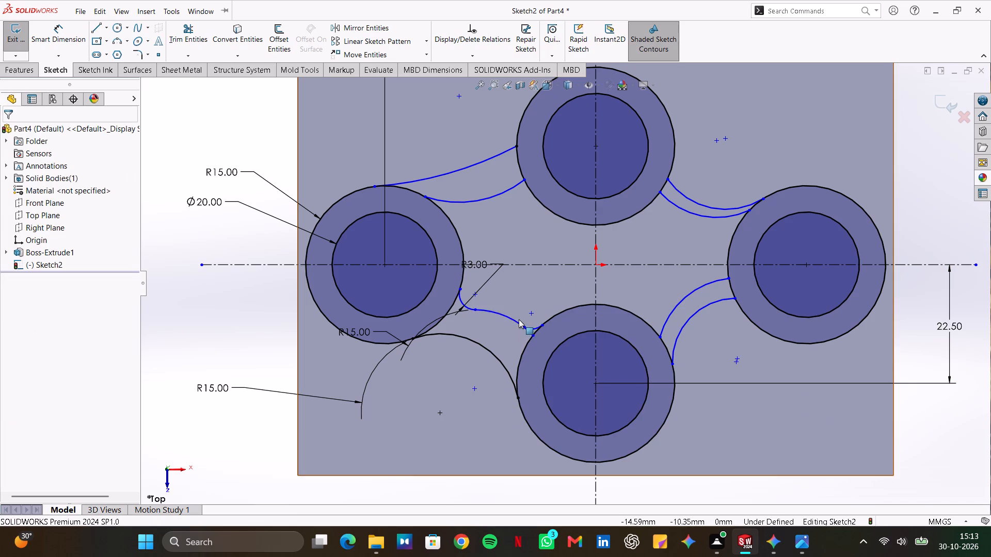
# Apply a Tangent relation between the inner 15 mm arc and the new small arc.
pyautogui.click(516, 323)
pyautogui.keyDown('ctrl'); pyautogui.click(533, 326); pyautogui.keyUp('ctrl')
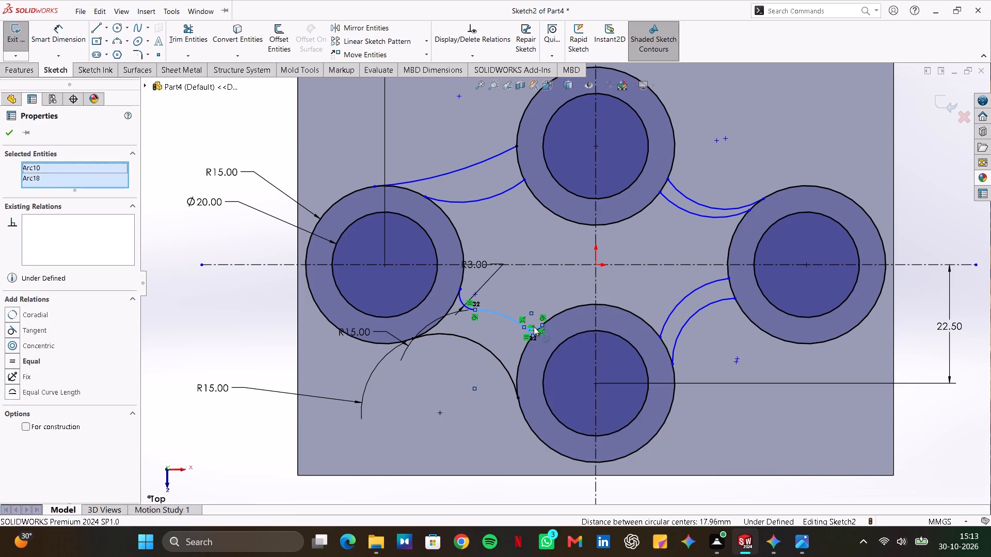
pyautogui.click(576, 284)
pyautogui.click(915, 394)
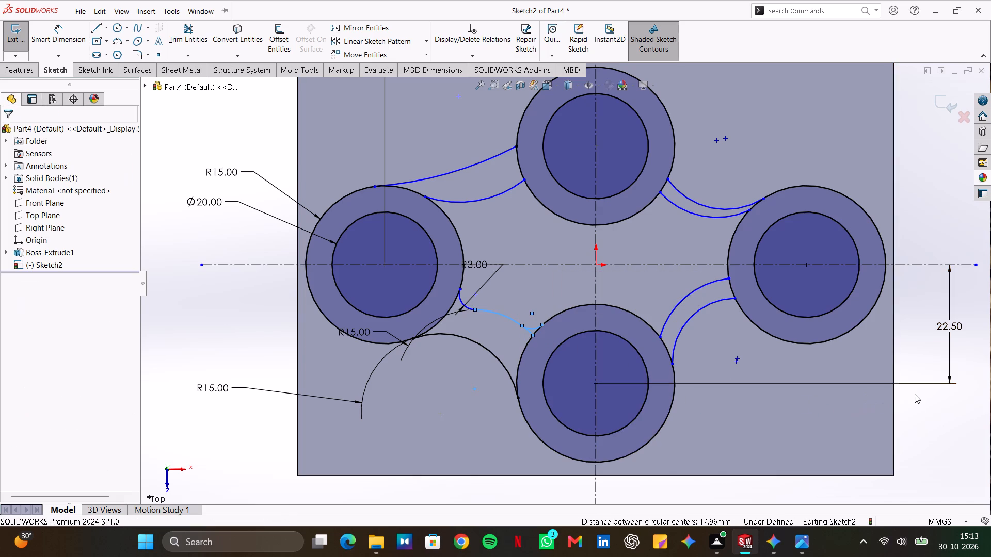
# Trim the leftover end of the inner 15 mm arc between the new small arc and the lower outer circle.
pyautogui.click(186, 32)
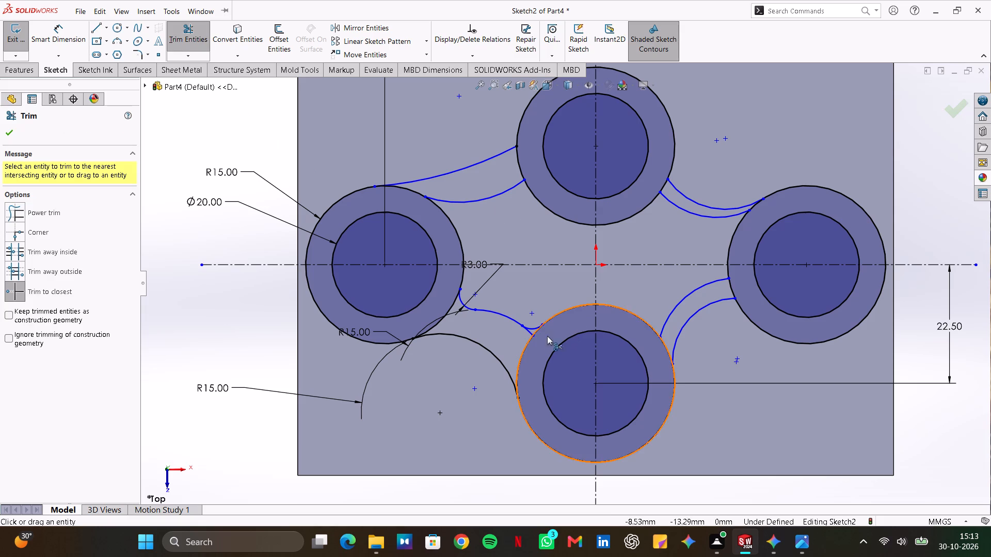
pyautogui.click(530, 333)
pyautogui.press('Escape')
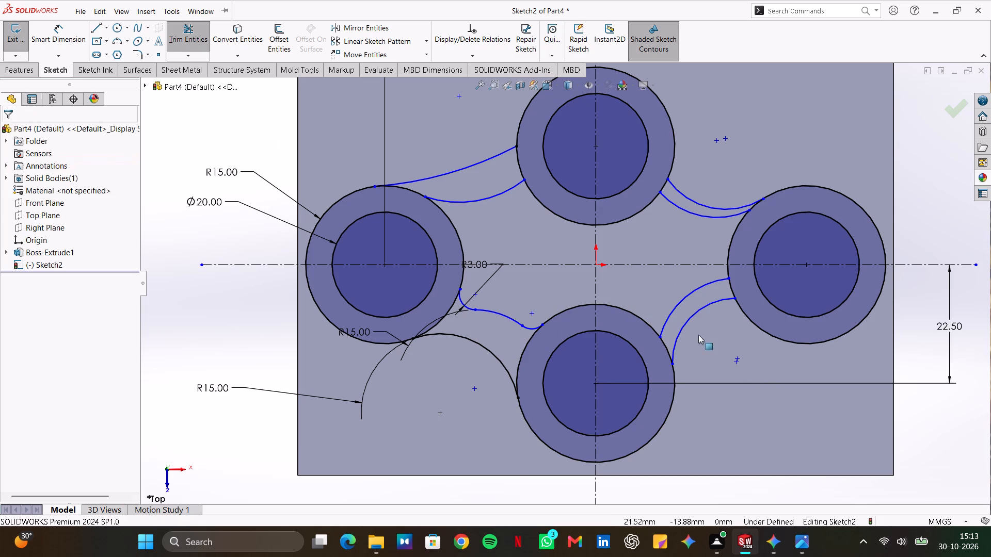
pyautogui.press('Escape')
pyautogui.press('Escape')
pyautogui.press('Escape')
pyautogui.press('Escape')
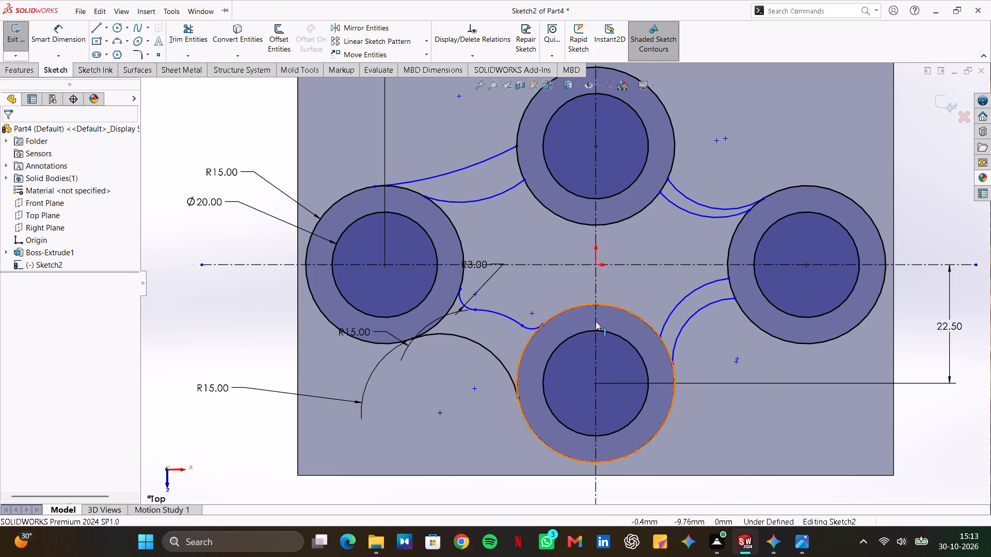
pyautogui.press('Escape')
pyautogui.press('Escape')
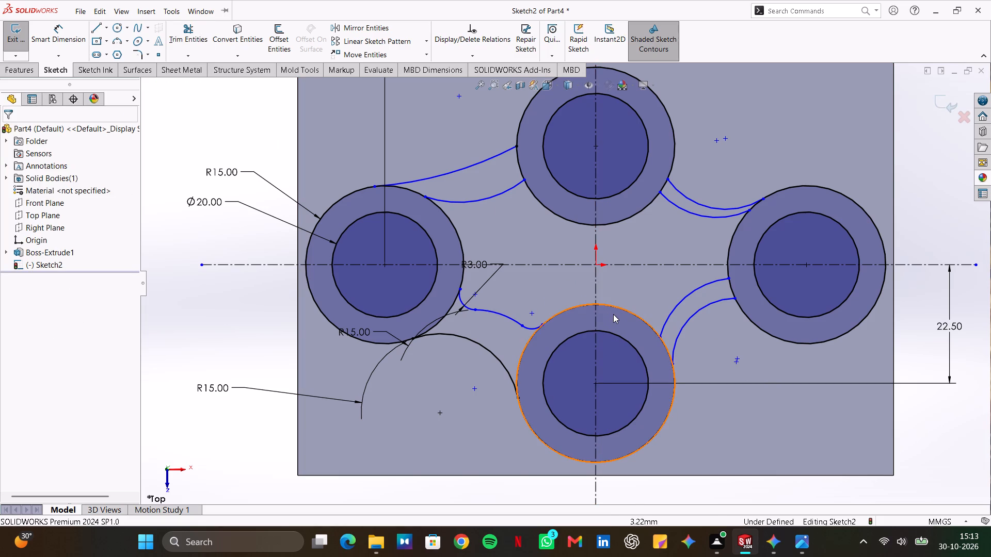
# Move the new small arc's end point down along the lower outer circle, closer to the outer 15 mm arc.
pyautogui.moveTo(542, 324); pyautogui.dragTo(535, 339)
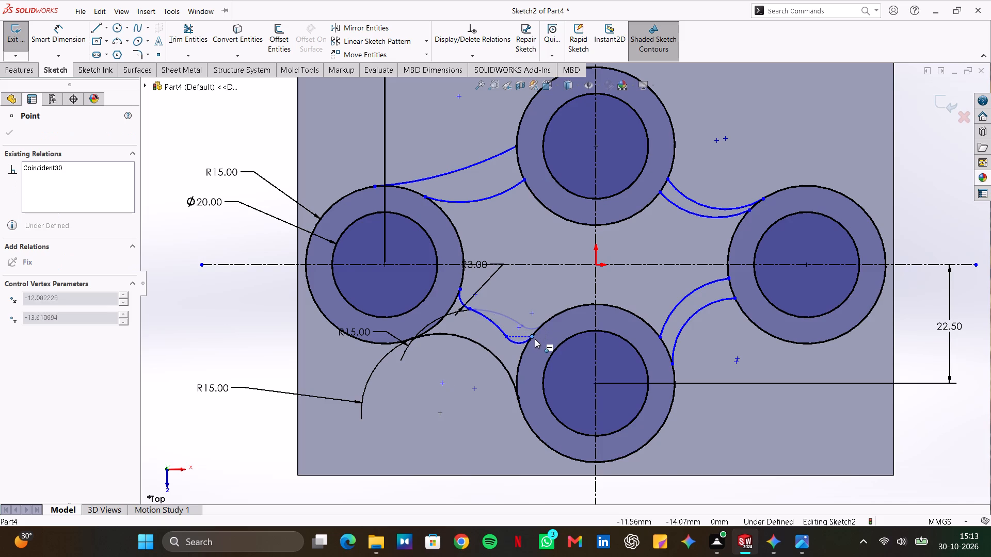
pyautogui.moveTo(535, 339); pyautogui.dragTo(542, 338)
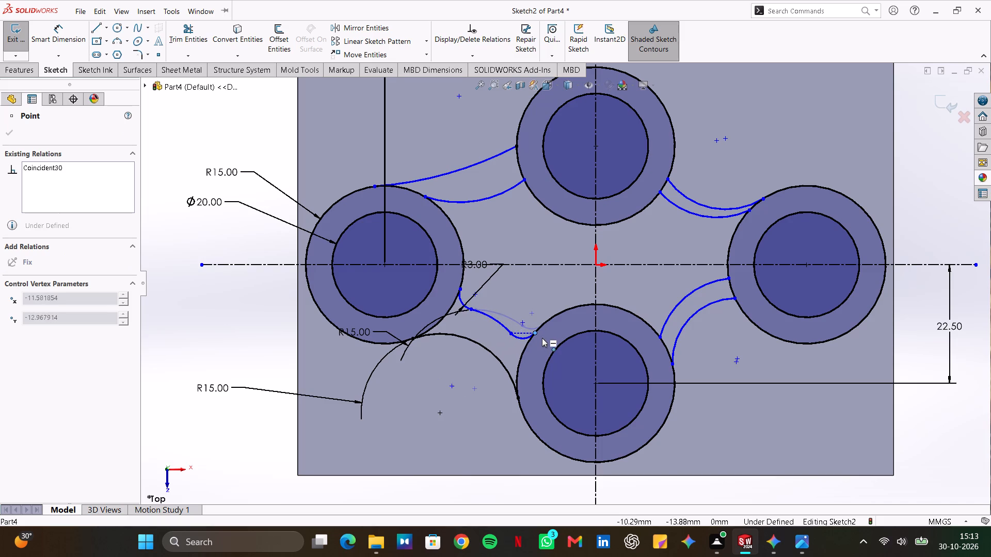
pyautogui.moveTo(542, 338); pyautogui.dragTo(544, 337)
pyautogui.click(447, 382)
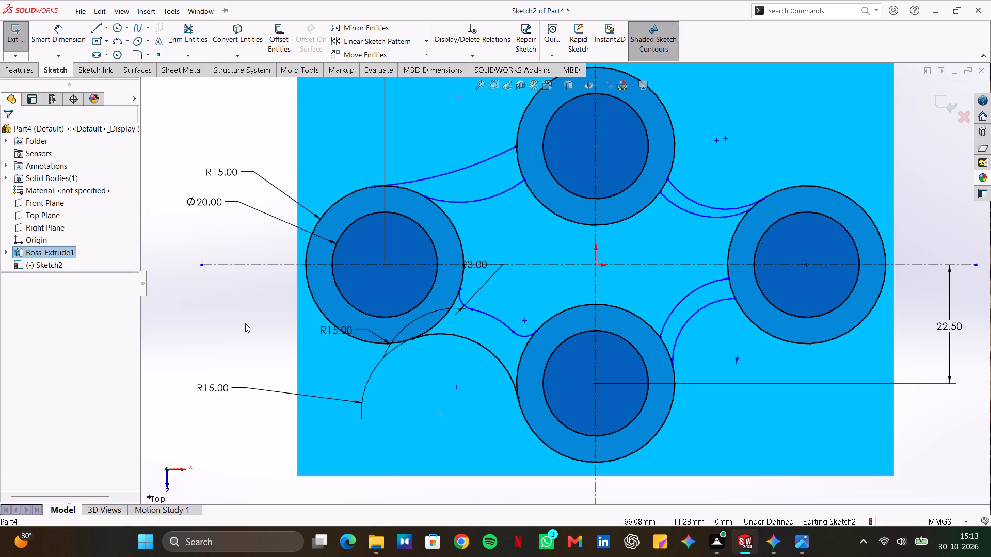
pyautogui.click(243, 322)
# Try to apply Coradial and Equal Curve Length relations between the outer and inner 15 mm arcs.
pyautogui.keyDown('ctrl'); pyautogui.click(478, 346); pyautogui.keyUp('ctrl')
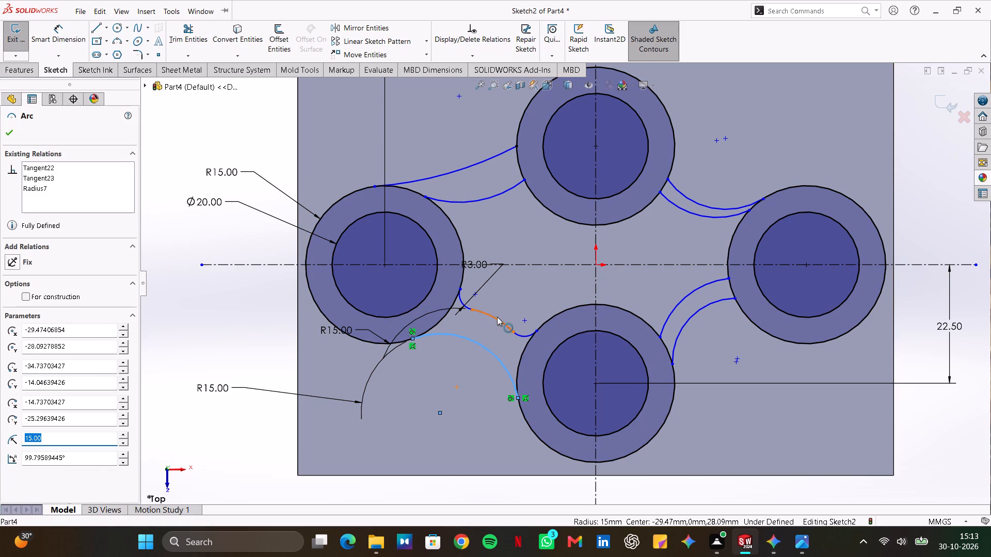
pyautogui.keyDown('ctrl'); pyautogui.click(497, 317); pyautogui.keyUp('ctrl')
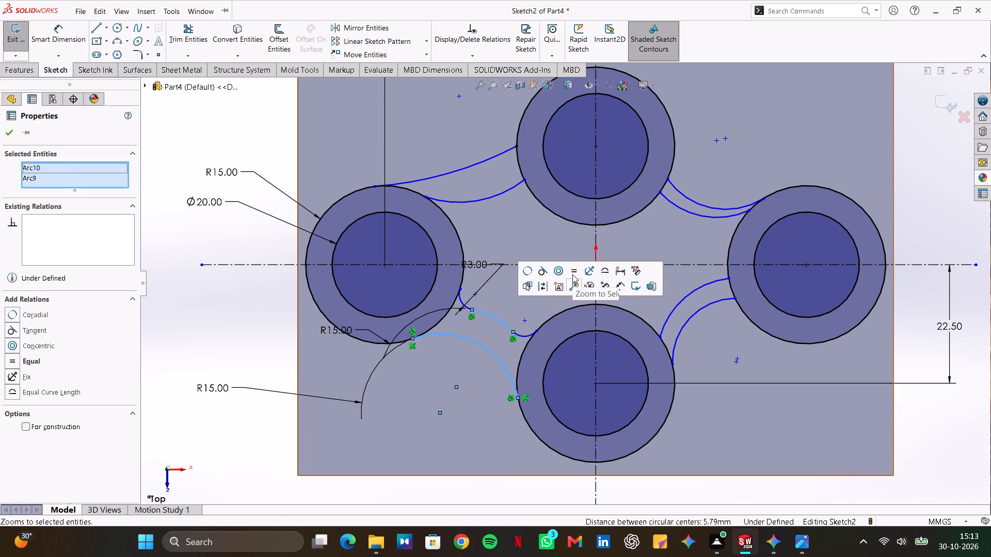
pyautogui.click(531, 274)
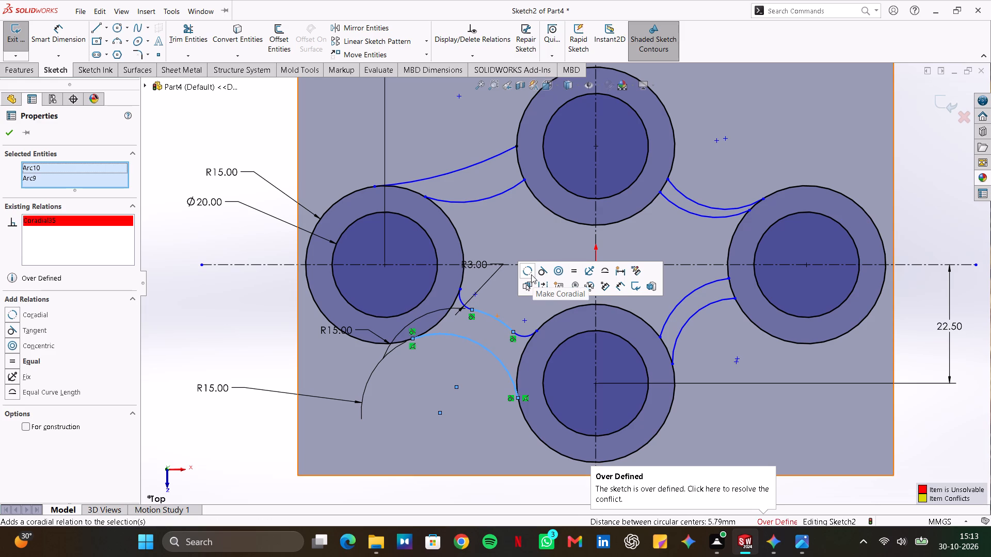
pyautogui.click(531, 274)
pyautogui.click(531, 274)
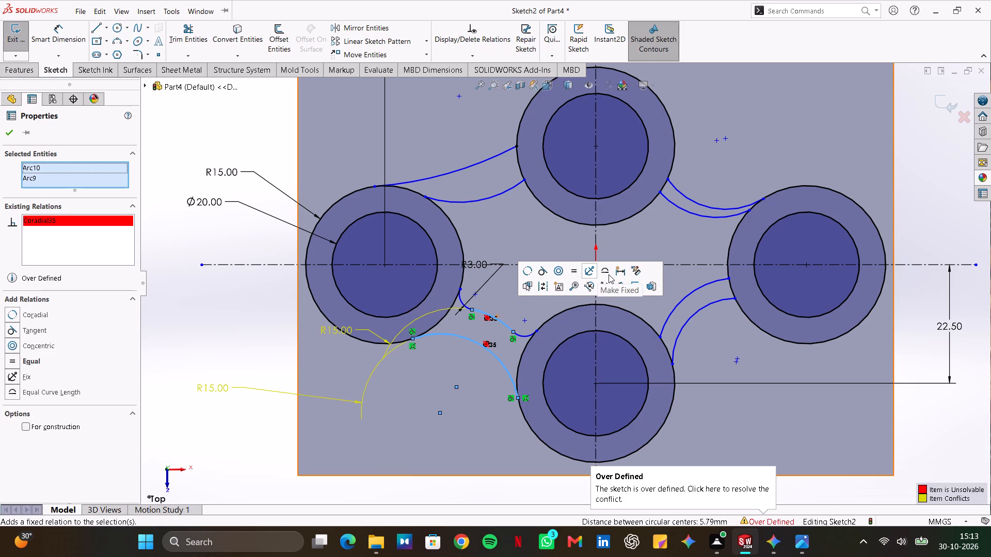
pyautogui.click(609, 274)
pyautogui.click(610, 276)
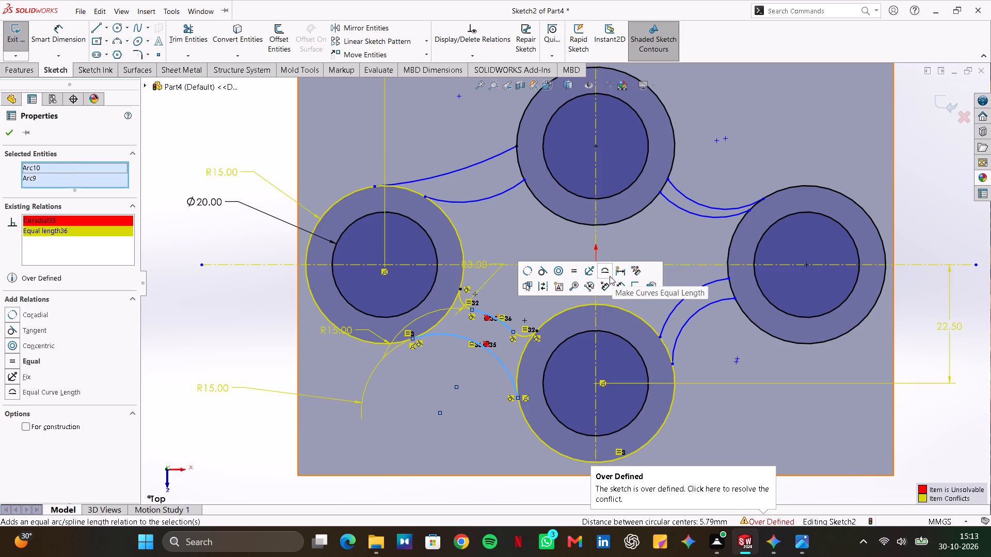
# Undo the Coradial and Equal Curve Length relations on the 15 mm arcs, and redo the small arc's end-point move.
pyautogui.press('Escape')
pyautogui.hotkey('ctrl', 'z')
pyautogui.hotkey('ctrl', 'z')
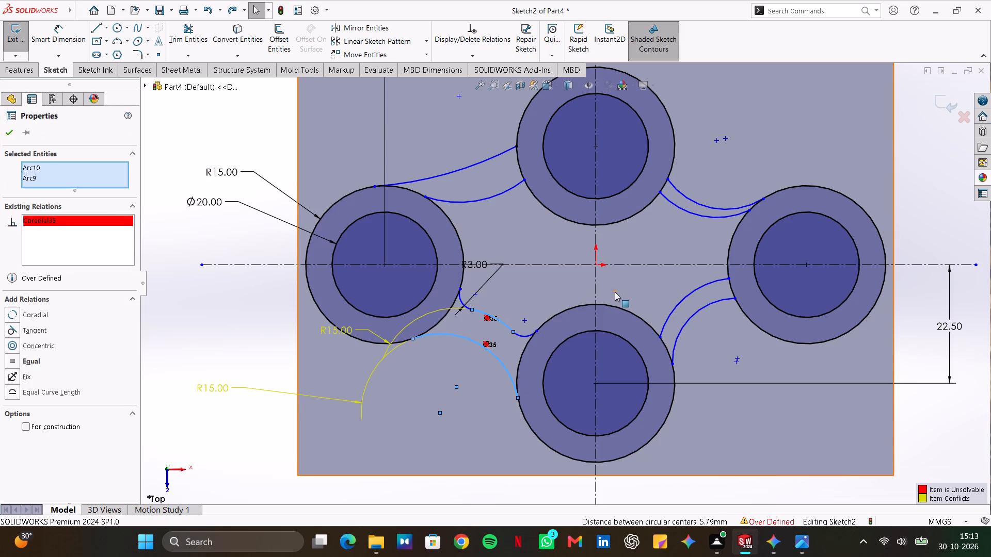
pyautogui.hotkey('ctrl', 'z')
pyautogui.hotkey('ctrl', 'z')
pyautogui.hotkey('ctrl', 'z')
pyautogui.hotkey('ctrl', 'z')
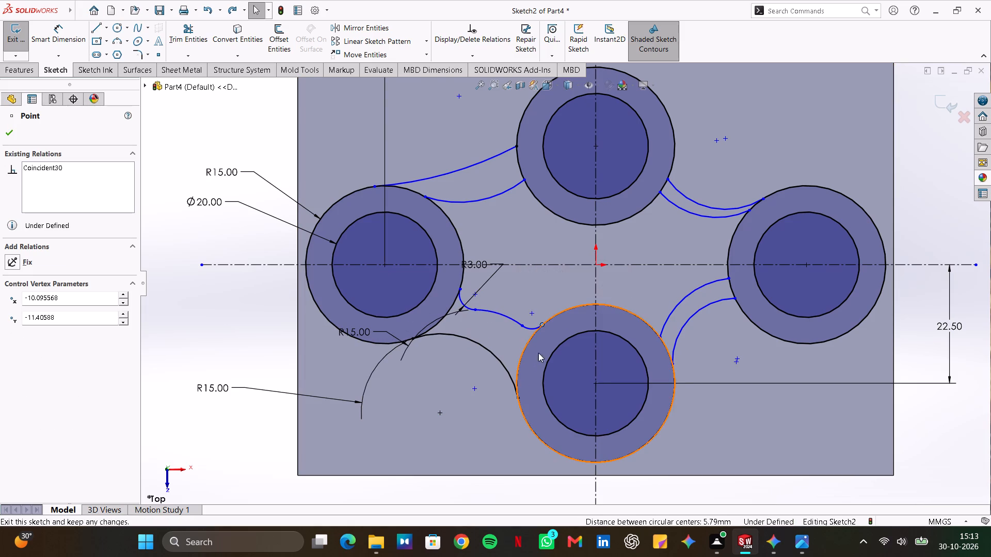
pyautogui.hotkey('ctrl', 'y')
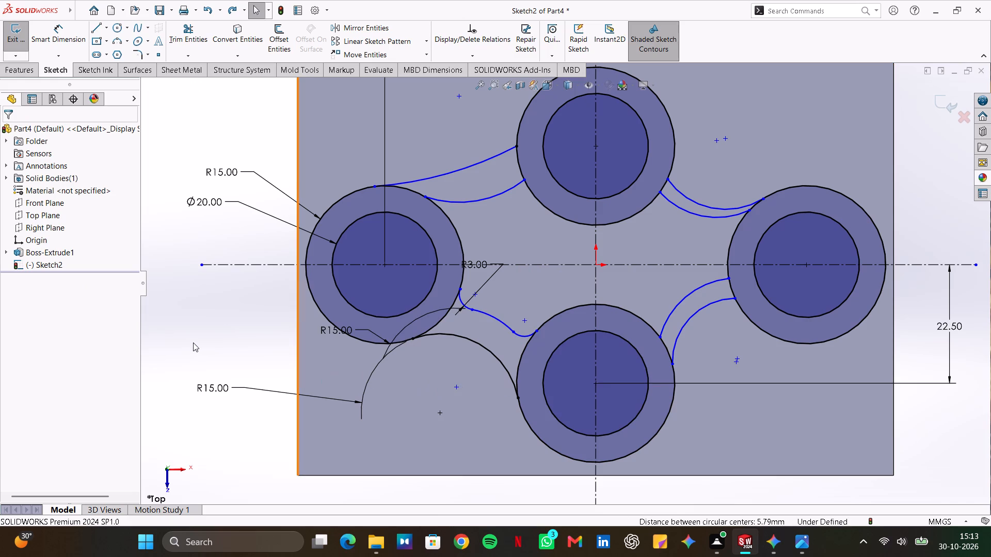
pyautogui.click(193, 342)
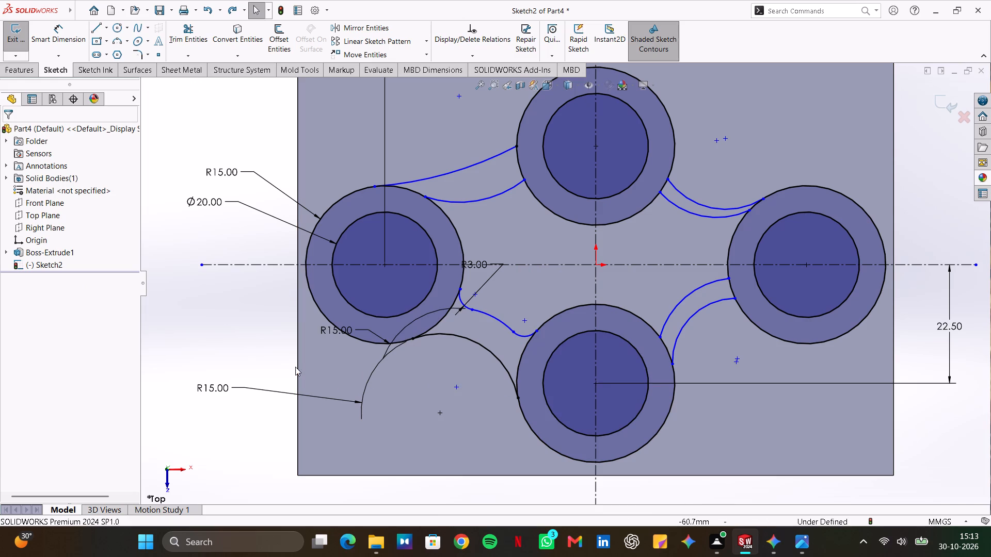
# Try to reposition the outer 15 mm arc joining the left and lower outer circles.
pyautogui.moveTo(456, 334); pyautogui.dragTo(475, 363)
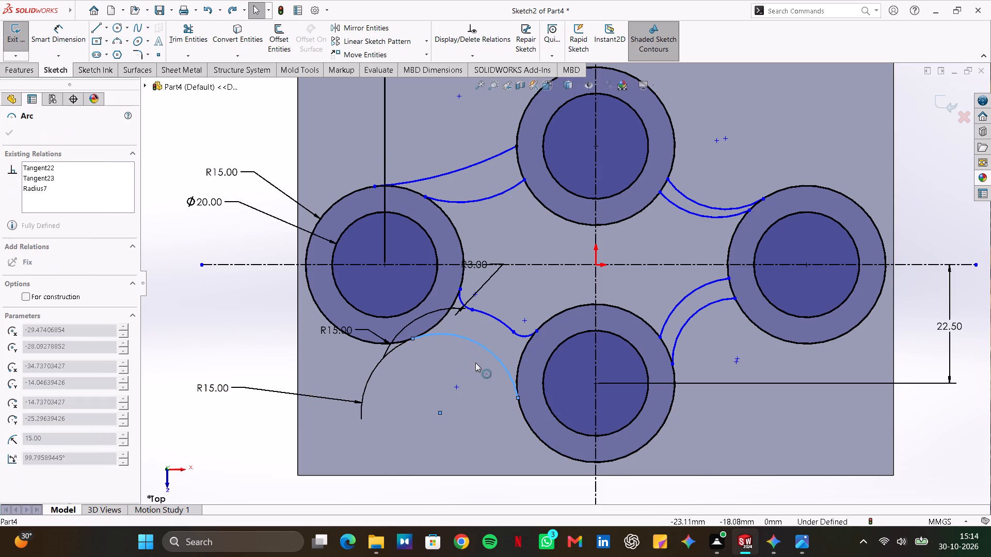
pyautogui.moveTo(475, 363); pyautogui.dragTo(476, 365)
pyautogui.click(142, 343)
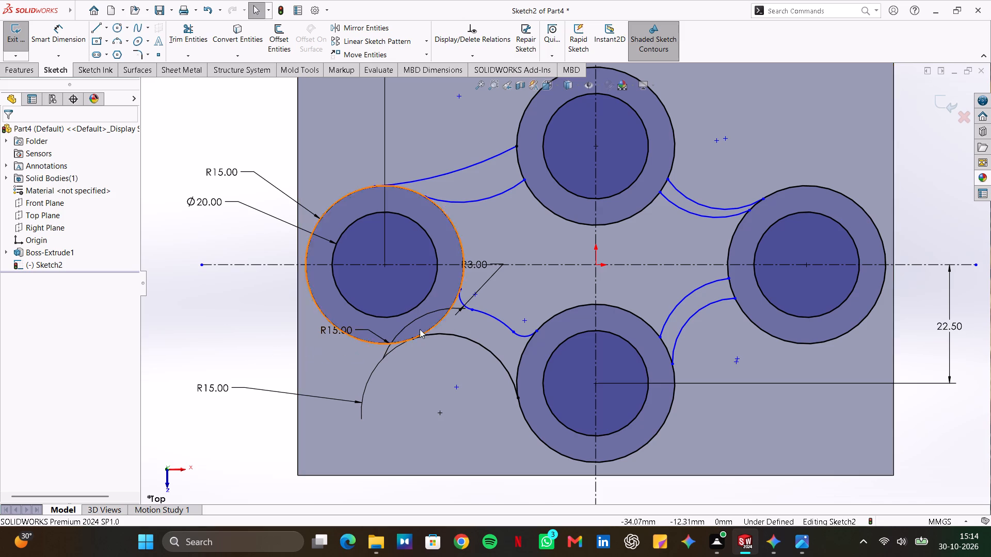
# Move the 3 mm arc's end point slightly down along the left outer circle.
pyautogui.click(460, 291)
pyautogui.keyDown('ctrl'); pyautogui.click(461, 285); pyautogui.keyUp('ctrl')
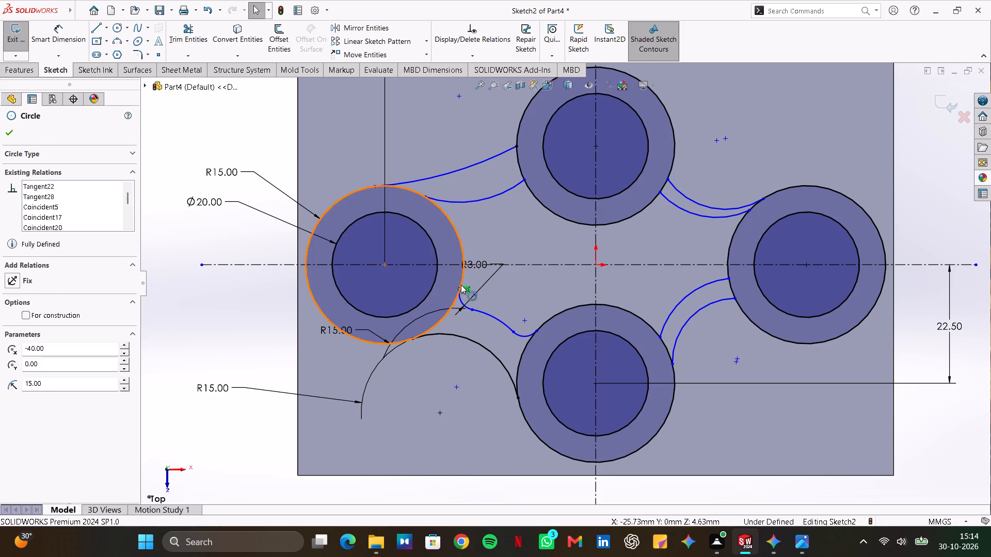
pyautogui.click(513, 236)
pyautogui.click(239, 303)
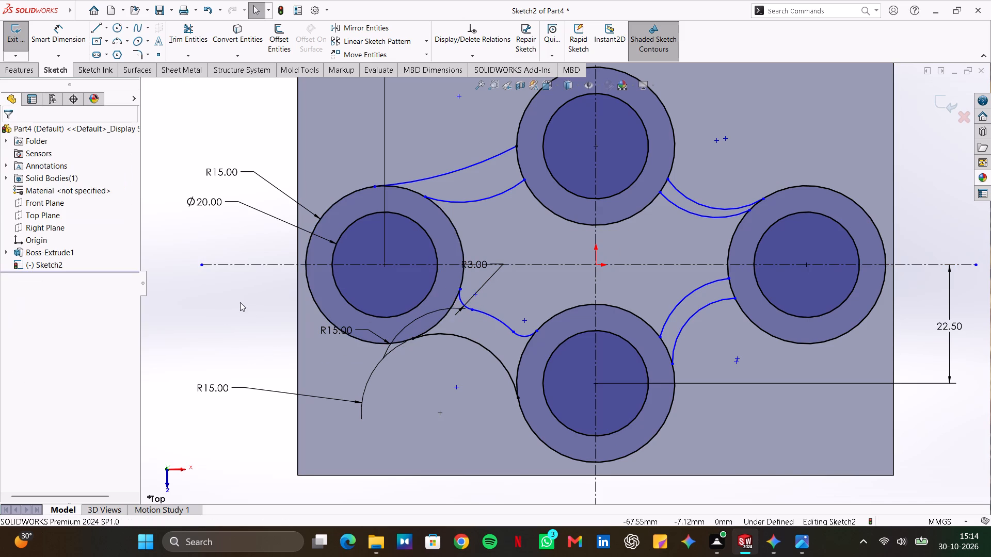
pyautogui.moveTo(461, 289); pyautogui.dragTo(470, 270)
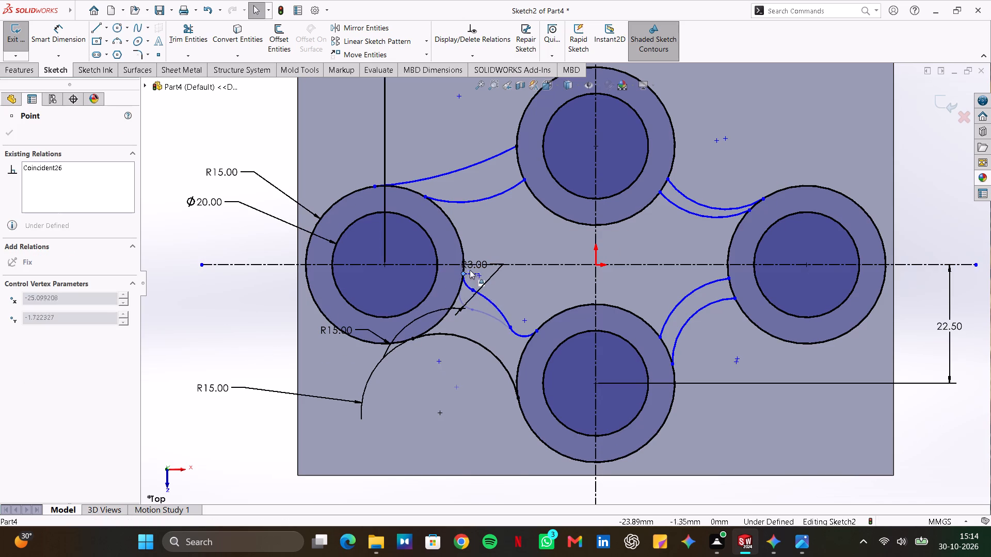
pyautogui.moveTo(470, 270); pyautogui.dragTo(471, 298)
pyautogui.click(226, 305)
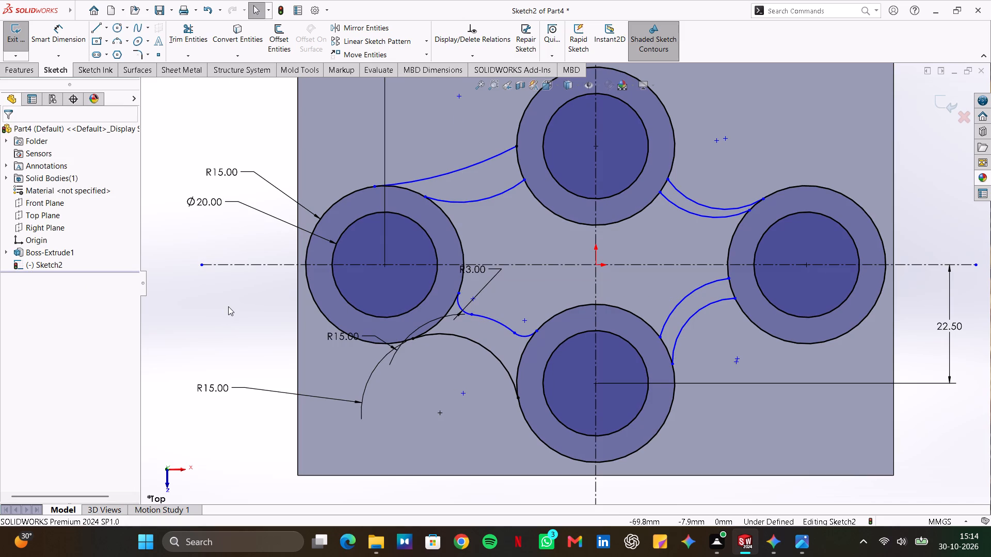
# Apply a Tangent relation between the 3 mm arc at the left outer circle and the adjoining inner 15 mm arc.
pyautogui.click(468, 313)
pyautogui.keyDown('ctrl'); pyautogui.click(481, 315); pyautogui.keyUp('ctrl')
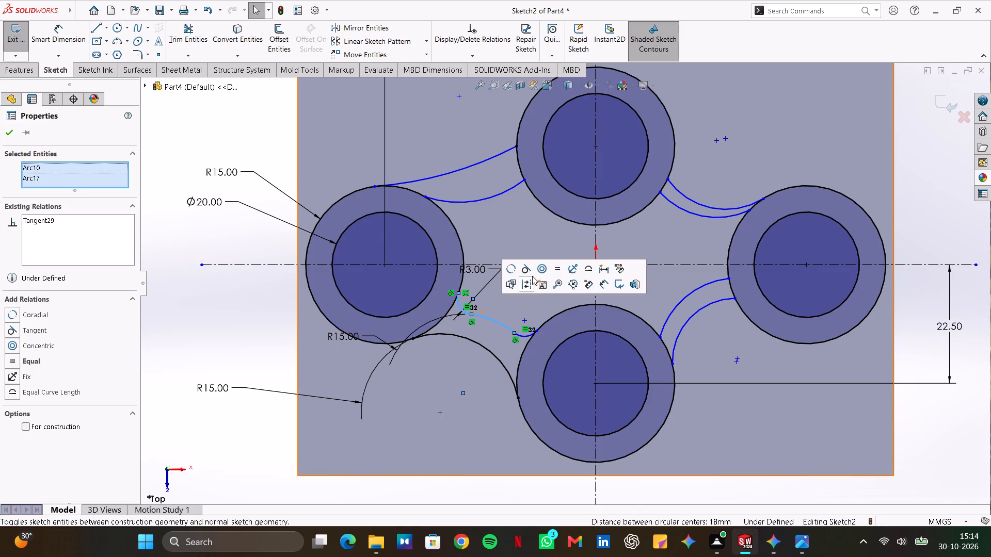
pyautogui.click(524, 271)
pyautogui.click(249, 298)
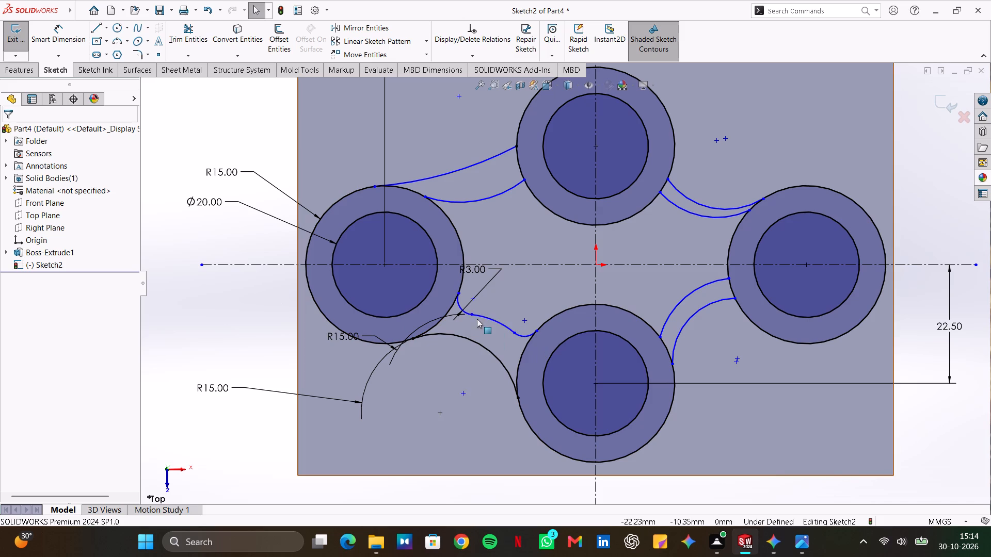
# Reposition the lower-left inner arc chain by moving its junction point and both end points lower along the left and lower outer circles.
pyautogui.moveTo(473, 316); pyautogui.dragTo(482, 296)
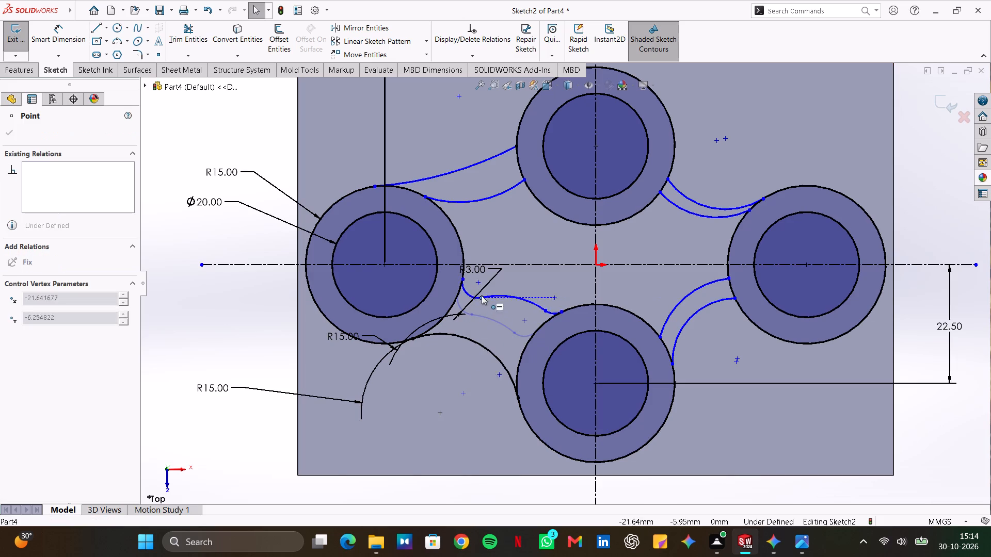
pyautogui.moveTo(482, 296); pyautogui.dragTo(491, 291)
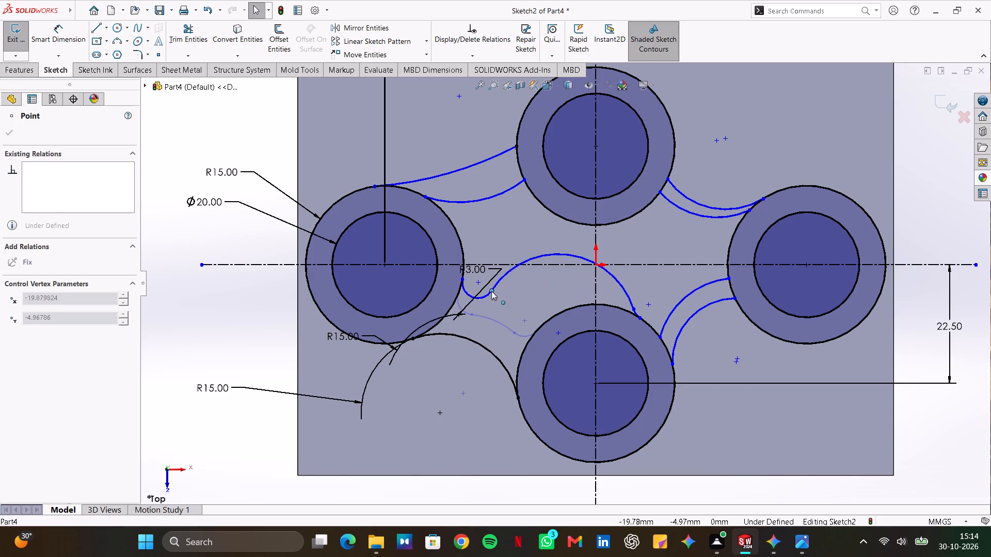
pyautogui.moveTo(491, 291); pyautogui.dragTo(473, 297)
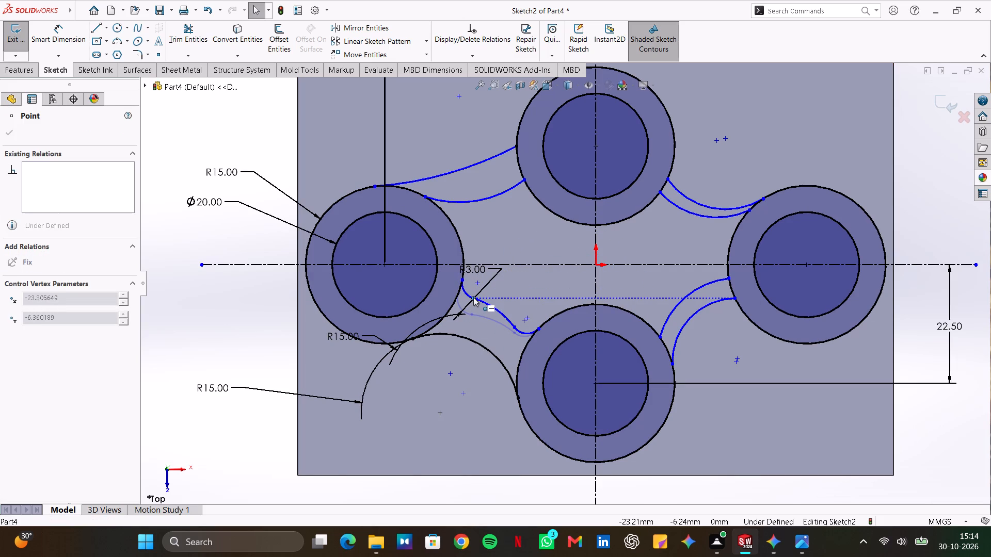
pyautogui.moveTo(473, 297); pyautogui.dragTo(474, 297)
pyautogui.moveTo(461, 281); pyautogui.dragTo(460, 286)
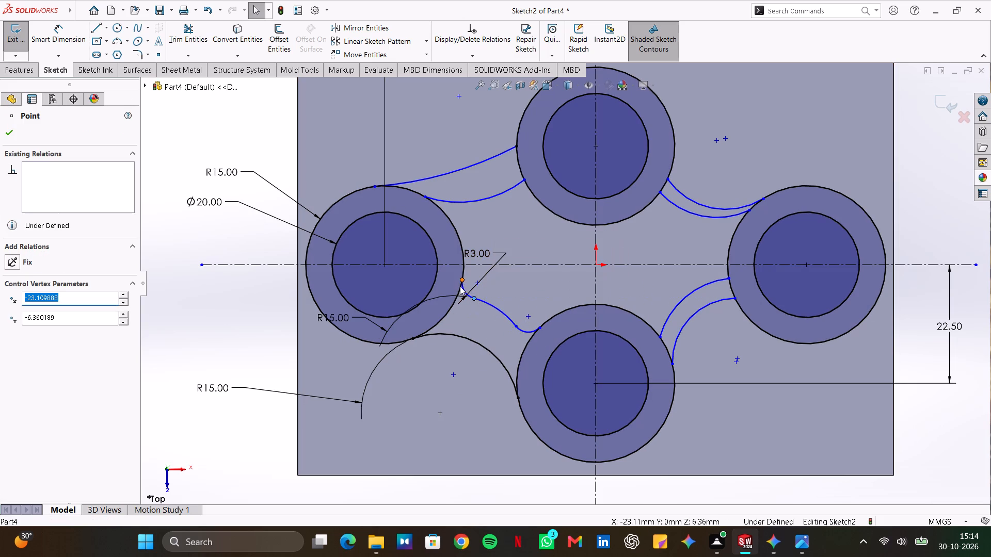
pyautogui.moveTo(460, 286); pyautogui.dragTo(457, 296)
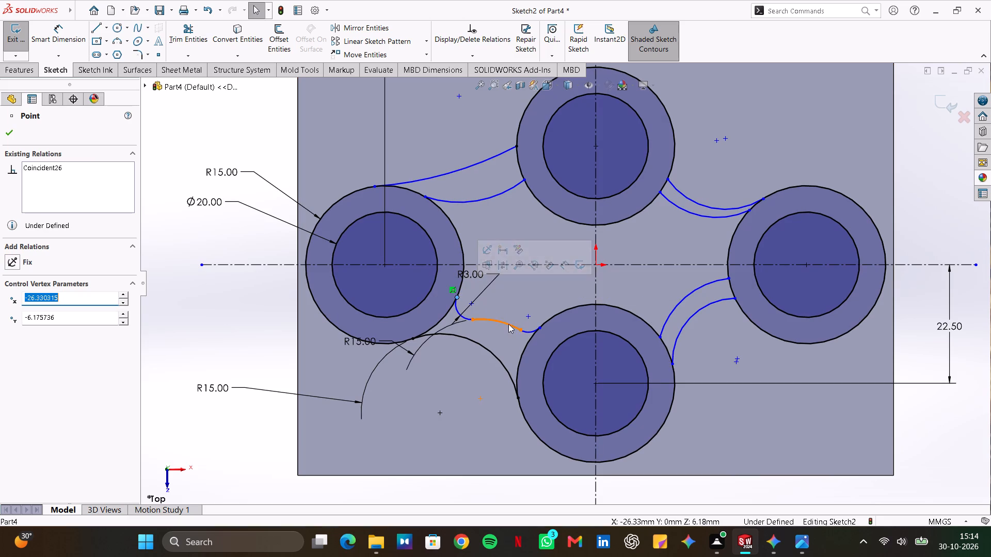
pyautogui.moveTo(539, 328); pyautogui.dragTo(537, 343)
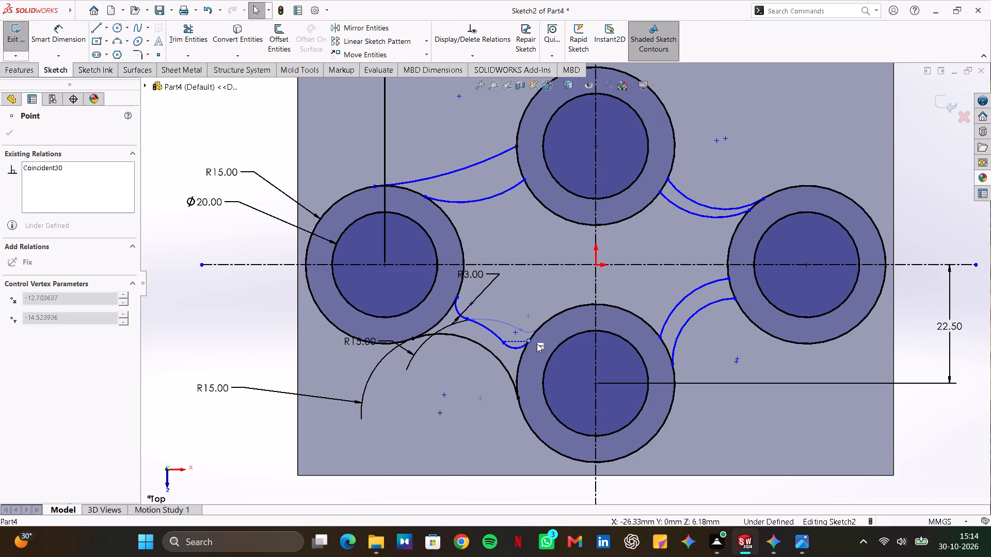
pyautogui.moveTo(537, 343); pyautogui.dragTo(537, 342)
pyautogui.click(243, 324)
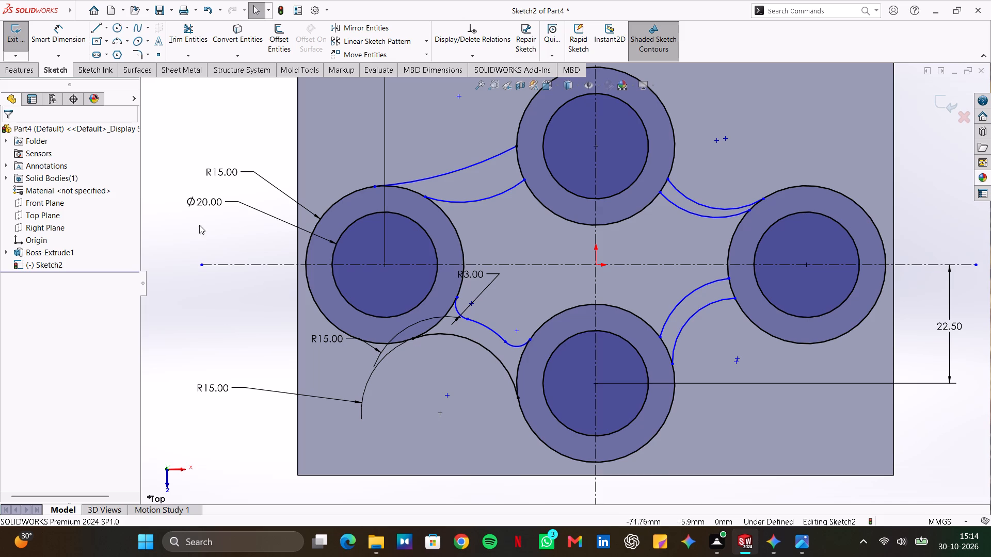
# Set the radius of the inner arc between the left and lower circles to 20 mm.
pyautogui.doubleClick(335, 339)
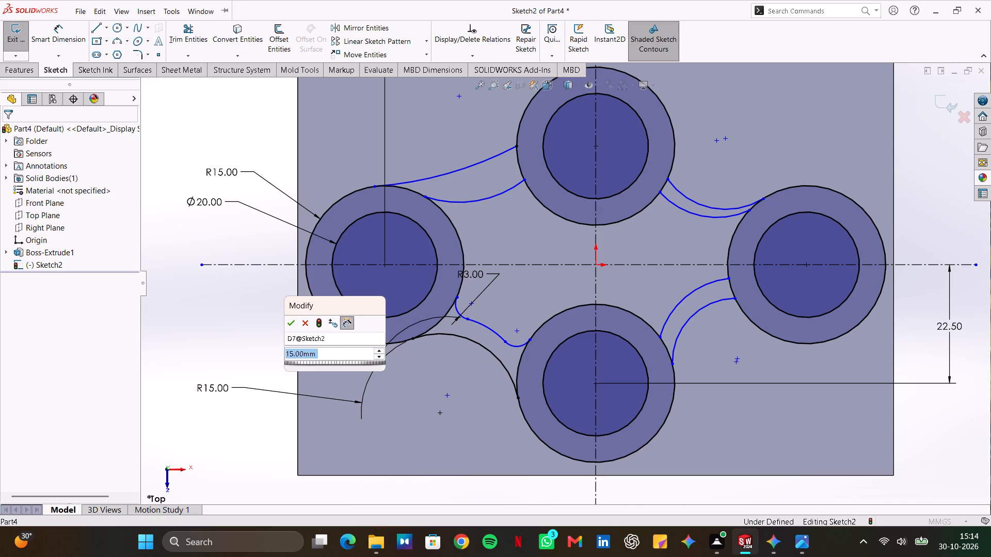
pyautogui.write('20')
pyautogui.press('Return')
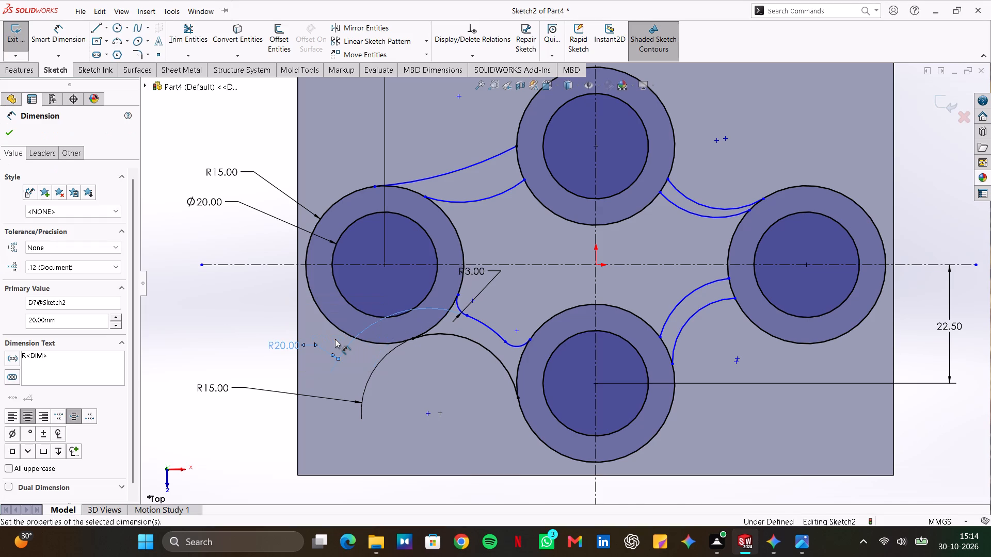
pyautogui.click(267, 316)
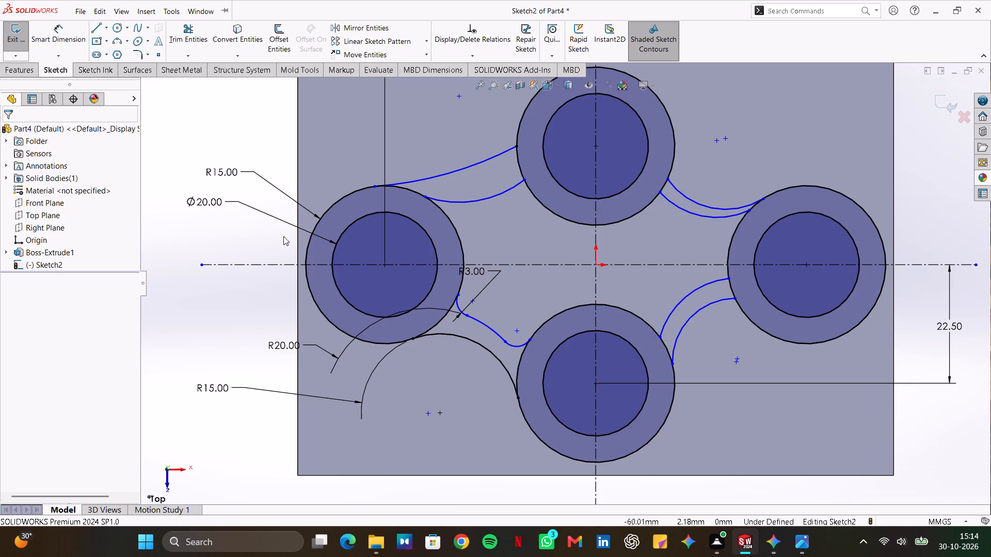
# Delete the old large outer arc joining the left and upper outer circles.
pyautogui.click(449, 172)
pyautogui.press('Delete')
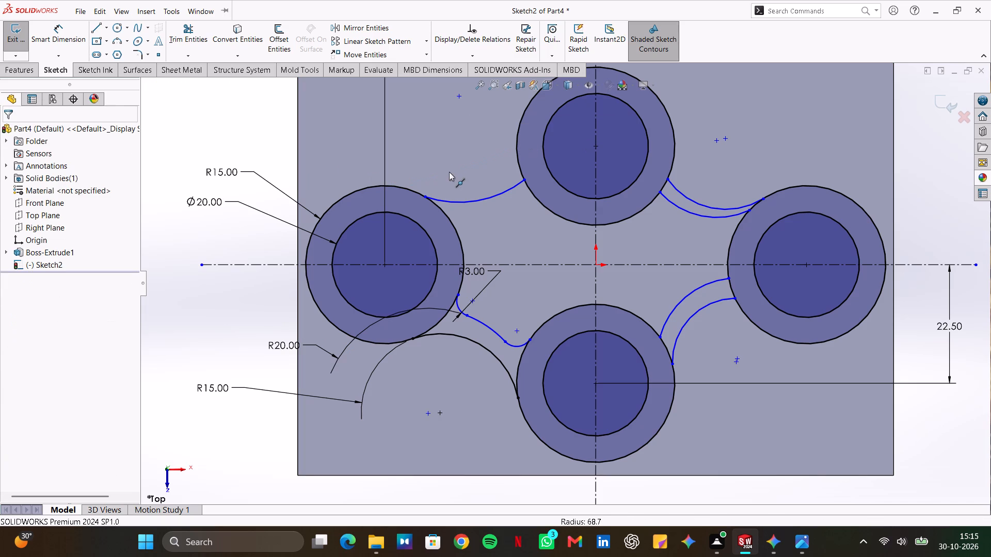
# Mirror the lower-left outer 15 mm arc about the horizontal centerline, keeping the original.
pyautogui.click(490, 349)
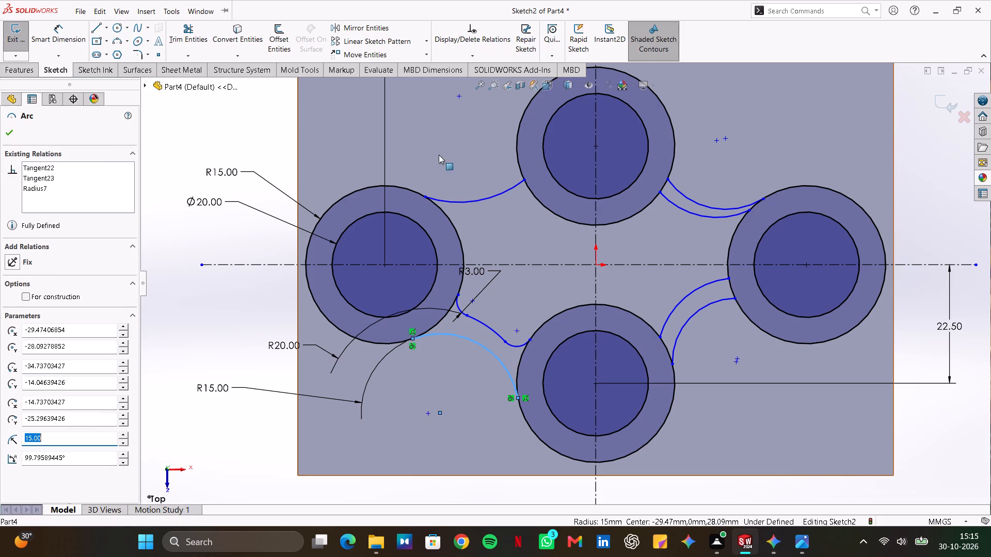
pyautogui.click(403, 31)
pyautogui.click(56, 275)
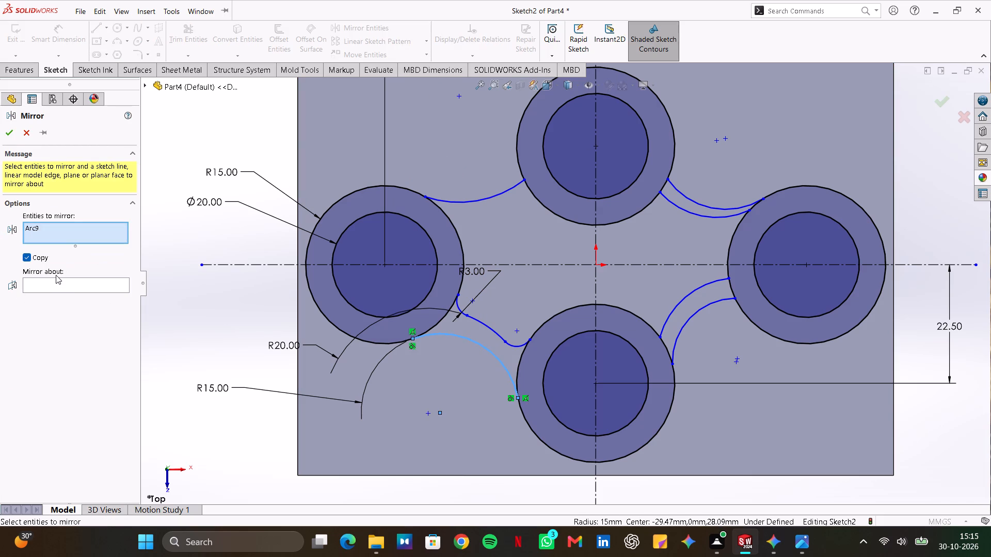
pyautogui.click(60, 283)
pyautogui.click(513, 265)
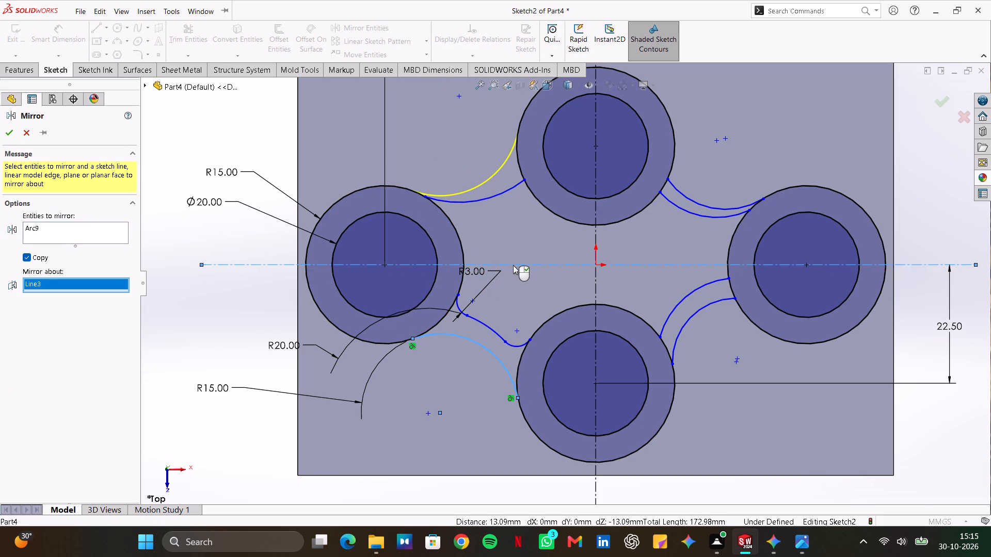
pyautogui.click(11, 130)
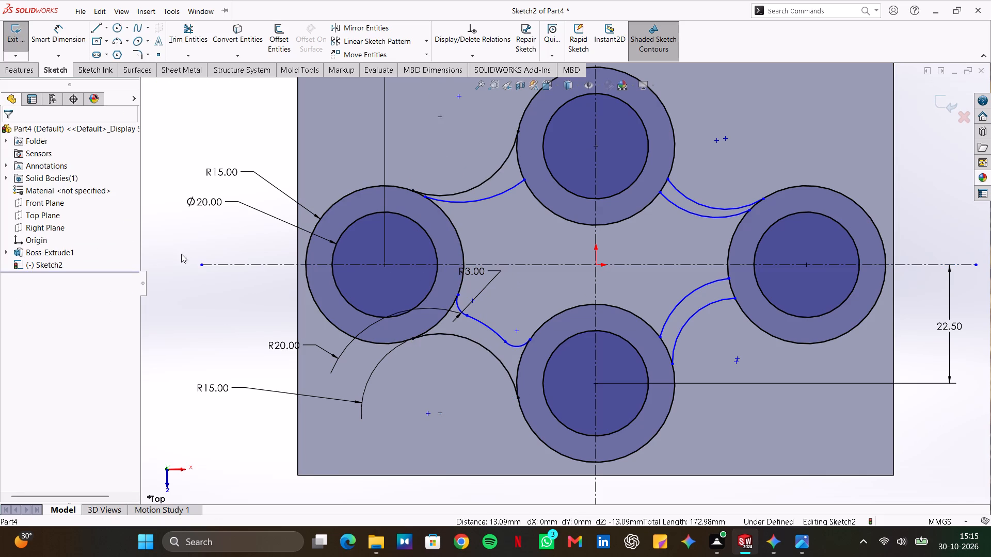
# Mirror the lower-left and upper-left outer 15 mm arcs about the vertical centerline, keeping the originals.
pyautogui.click(483, 344)
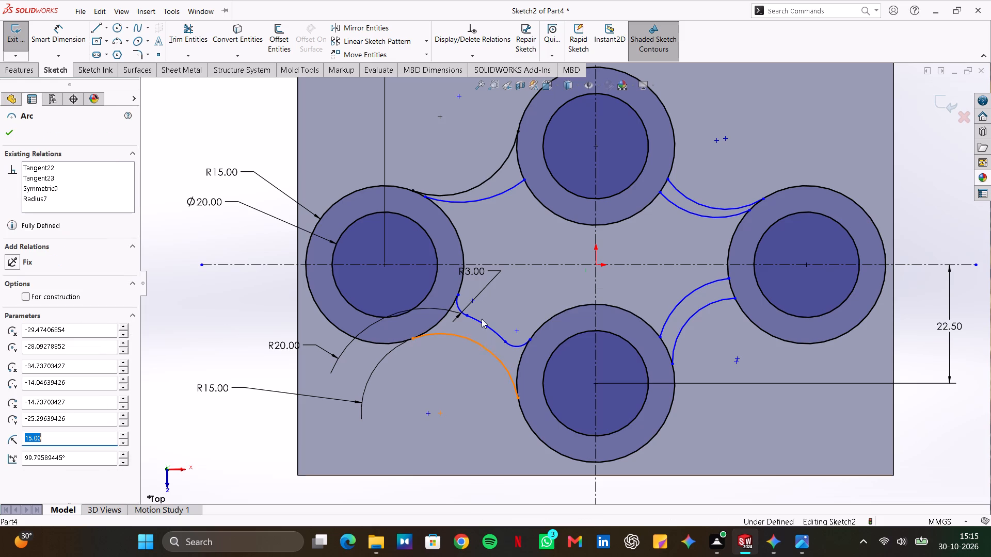
pyautogui.click(370, 28)
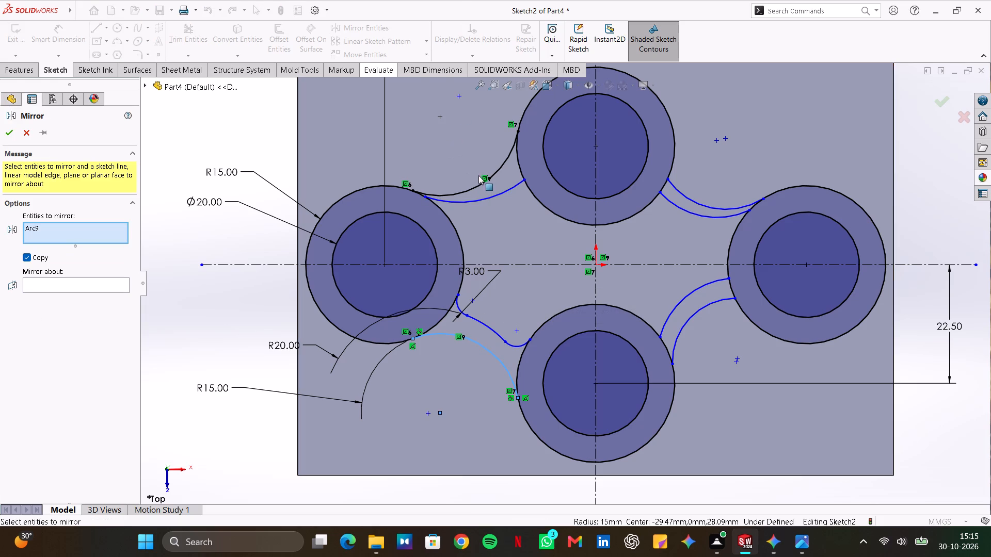
pyautogui.click(480, 185)
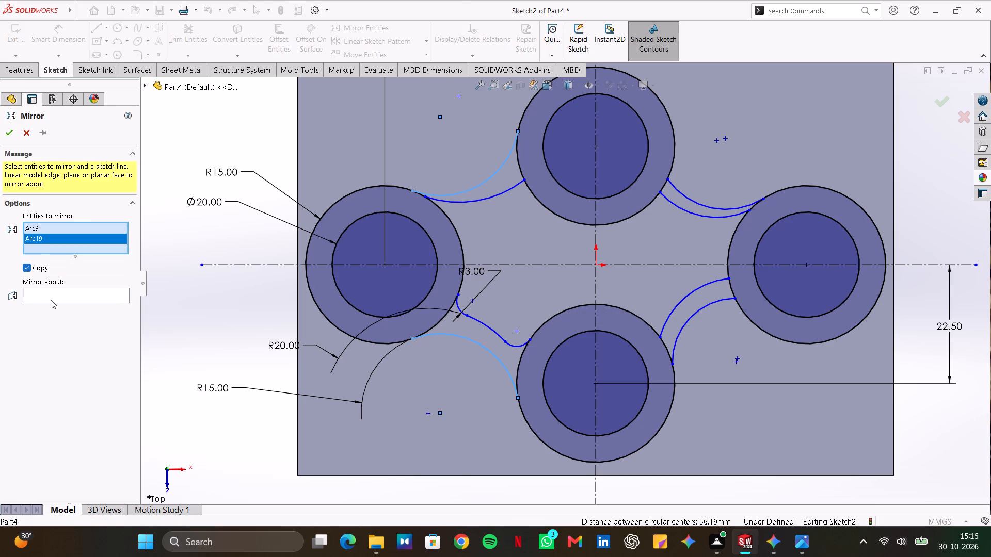
pyautogui.click(54, 296)
pyautogui.click(598, 238)
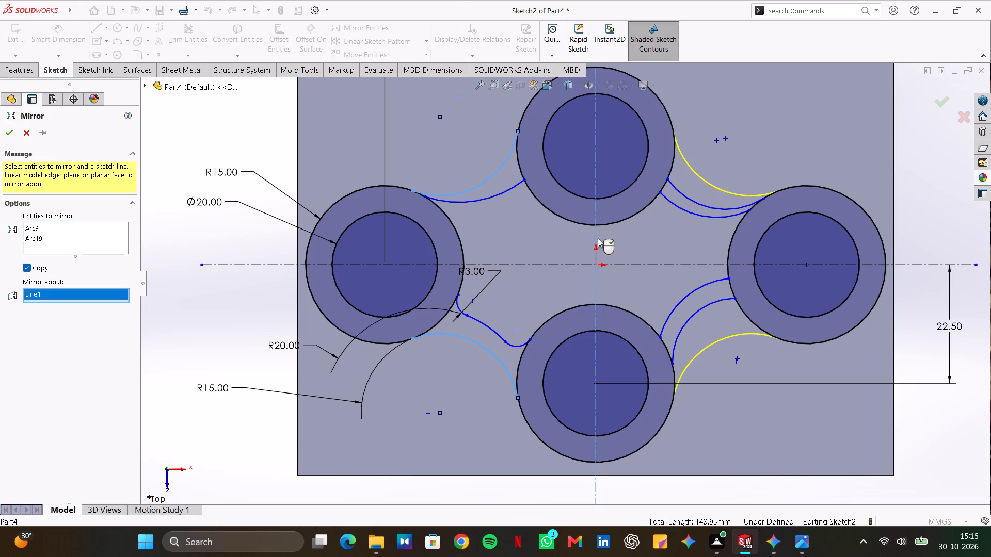
pyautogui.click(10, 132)
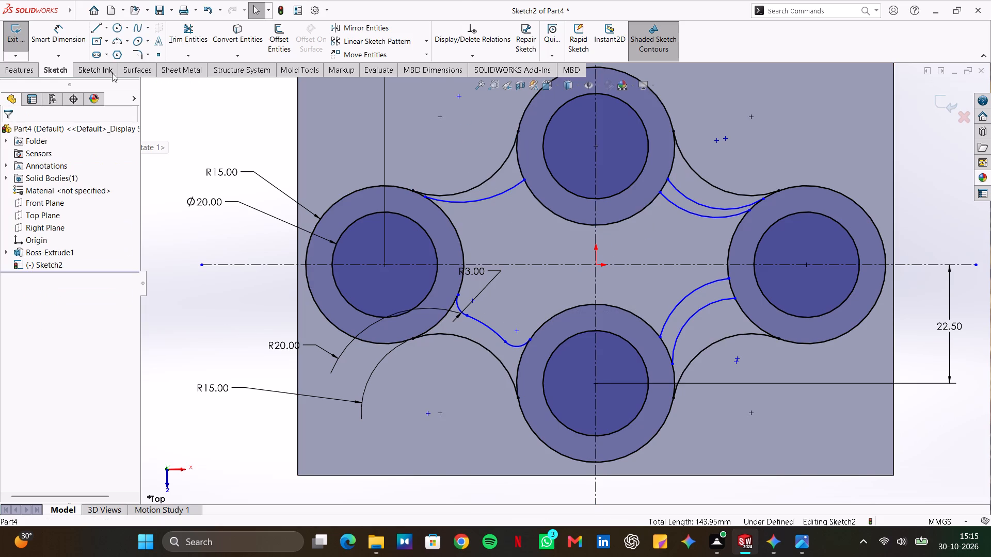
# Trim away the five old arcs inside the mirrored outer arcs: two upper right, two lower right and one upper left.
pyautogui.click(185, 30)
pyautogui.click(726, 209)
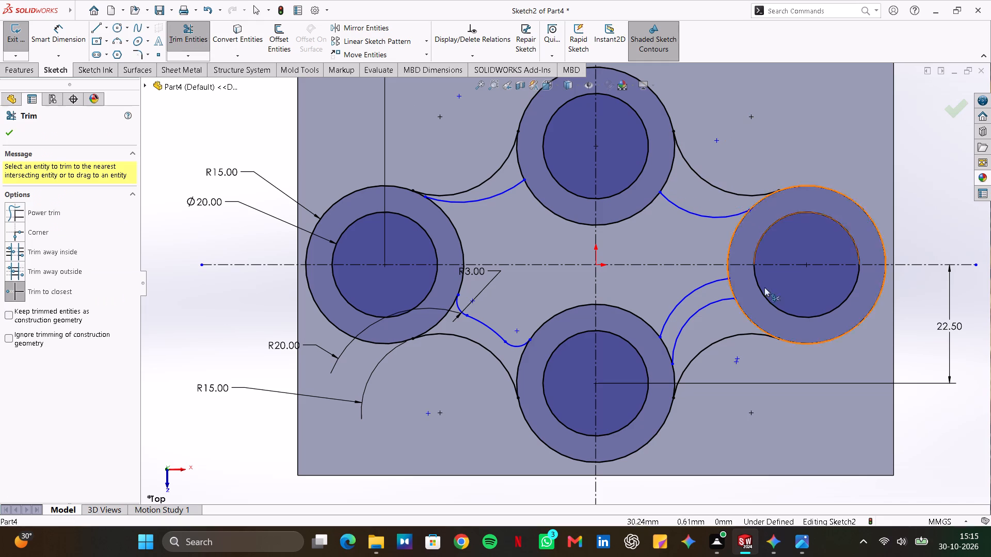
pyautogui.click(731, 336)
pyautogui.hotkey('ctrl', 'z')
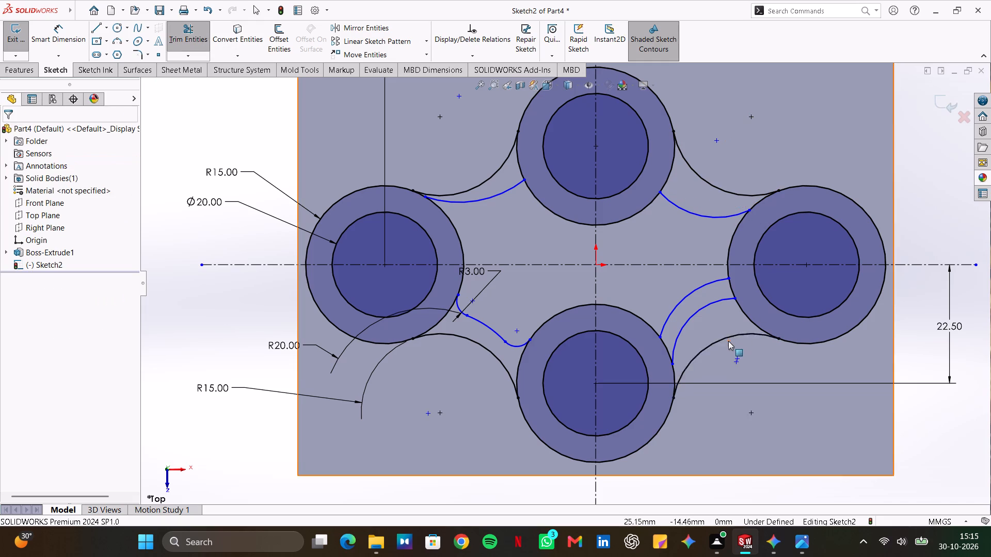
pyautogui.click(189, 28)
pyautogui.click(693, 316)
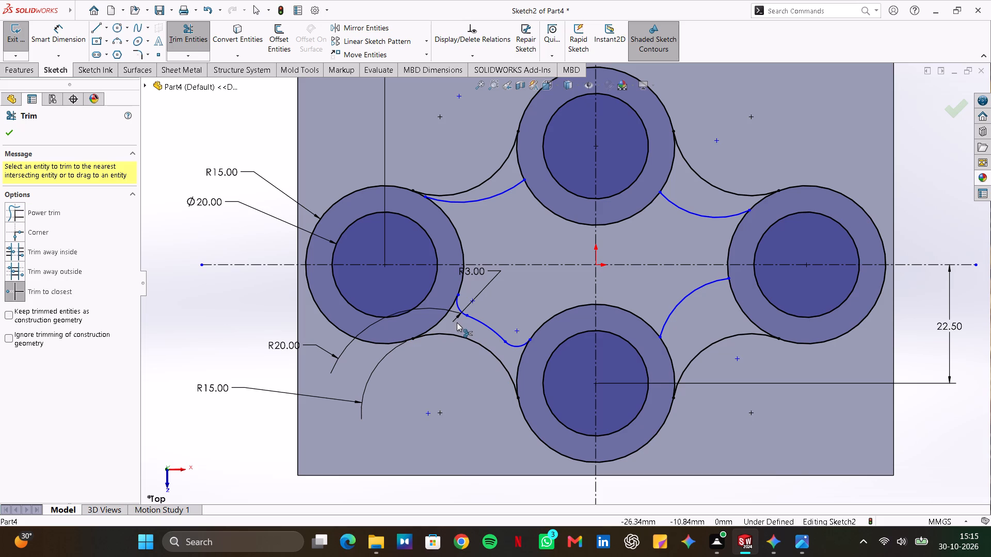
pyautogui.click(505, 193)
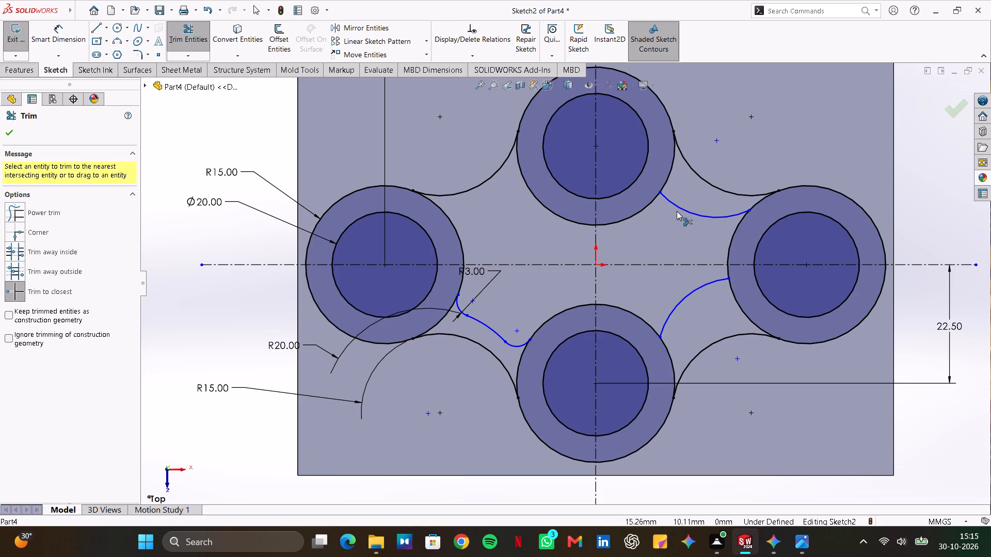
pyautogui.click(677, 209)
pyautogui.click(682, 304)
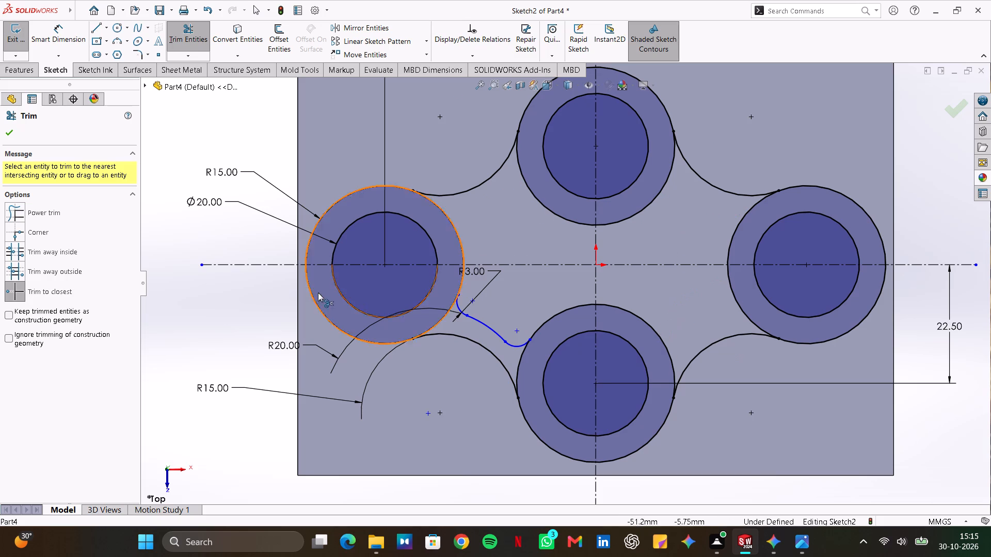
pyautogui.press('`')
pyautogui.click(11, 130)
pyautogui.press('`')
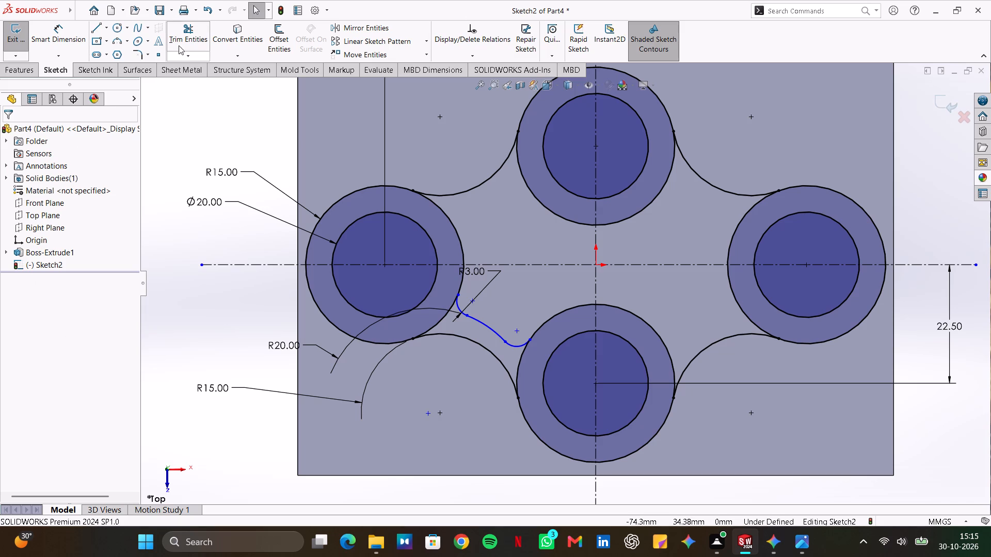
# Mirror the lower-left inner 20 mm arc and its two 3 mm fillets about the horizontal centerline, keeping the originals.
pyautogui.click(355, 26)
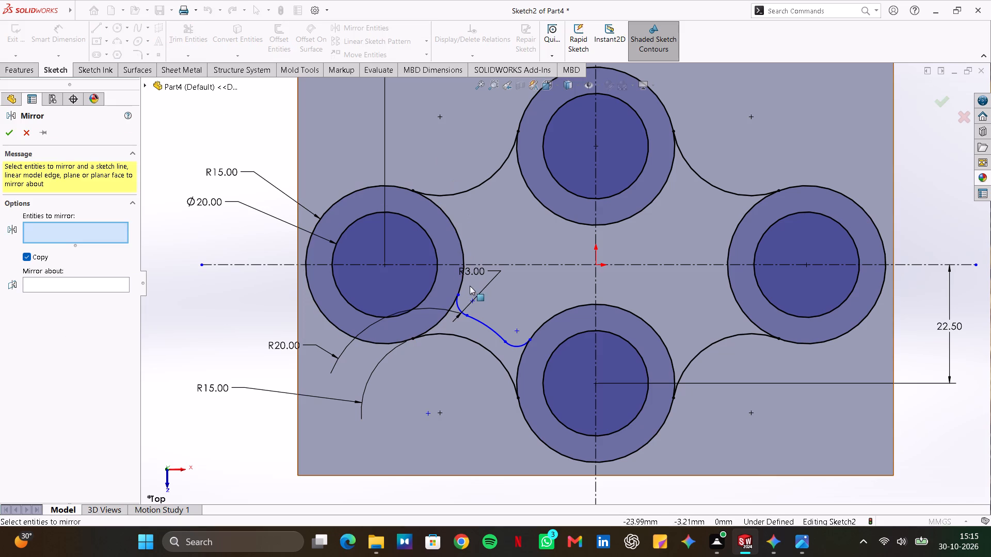
pyautogui.click(473, 317)
pyautogui.click(462, 309)
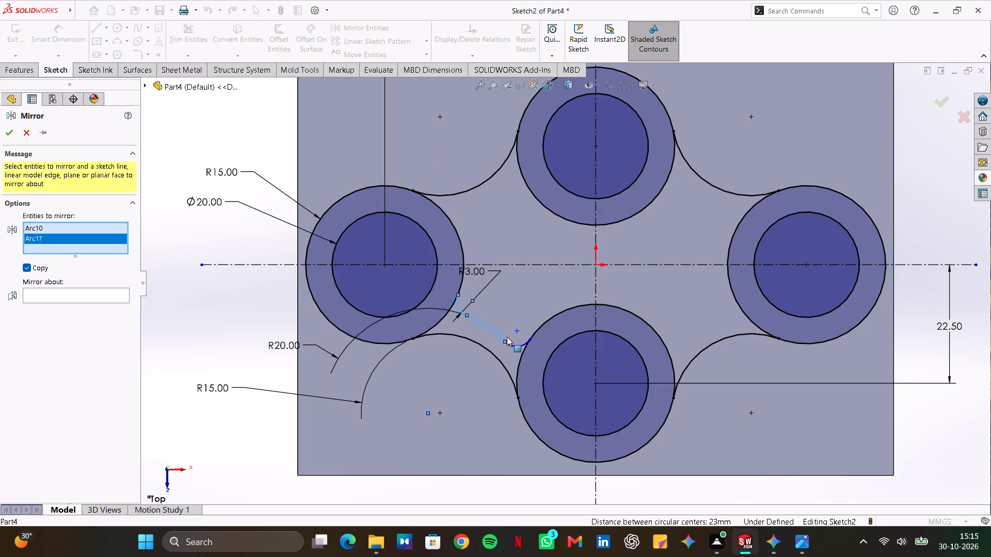
pyautogui.click(512, 347)
pyautogui.click(88, 305)
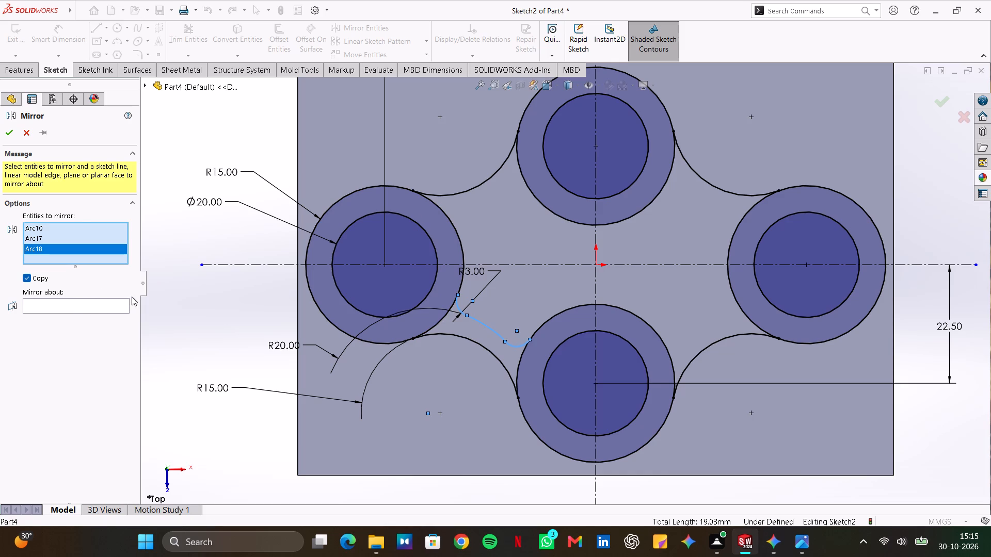
pyautogui.click(542, 266)
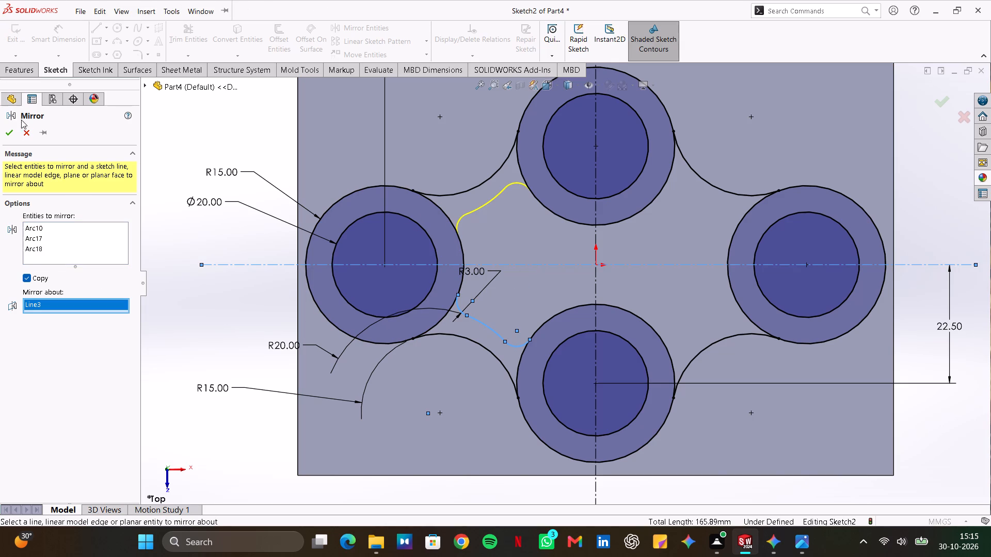
pyautogui.click(6, 136)
# Mirror the upper-left and lower-left inner arcs with their four fillets about the vertical centerline, keeping the originals.
pyautogui.click(357, 30)
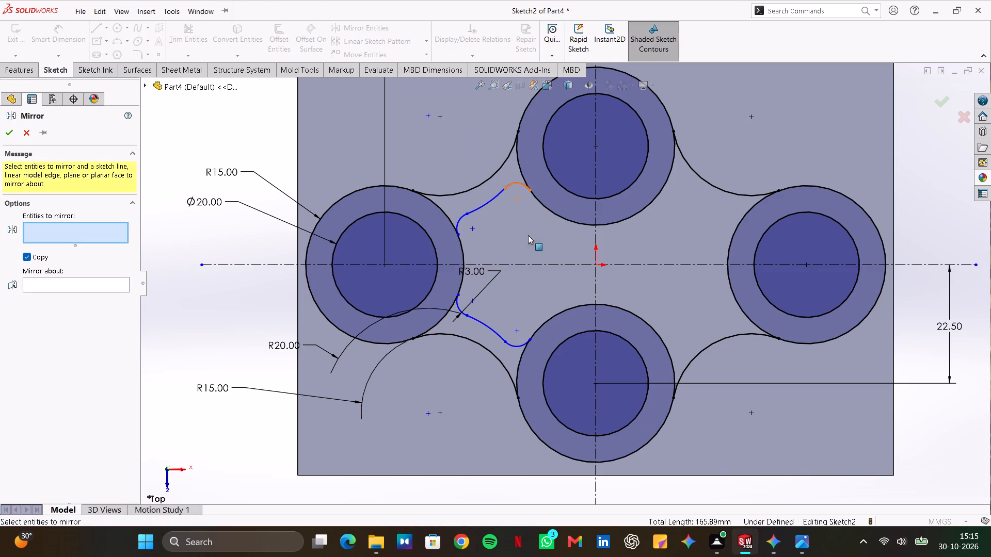
pyautogui.click(488, 204)
pyautogui.click(519, 183)
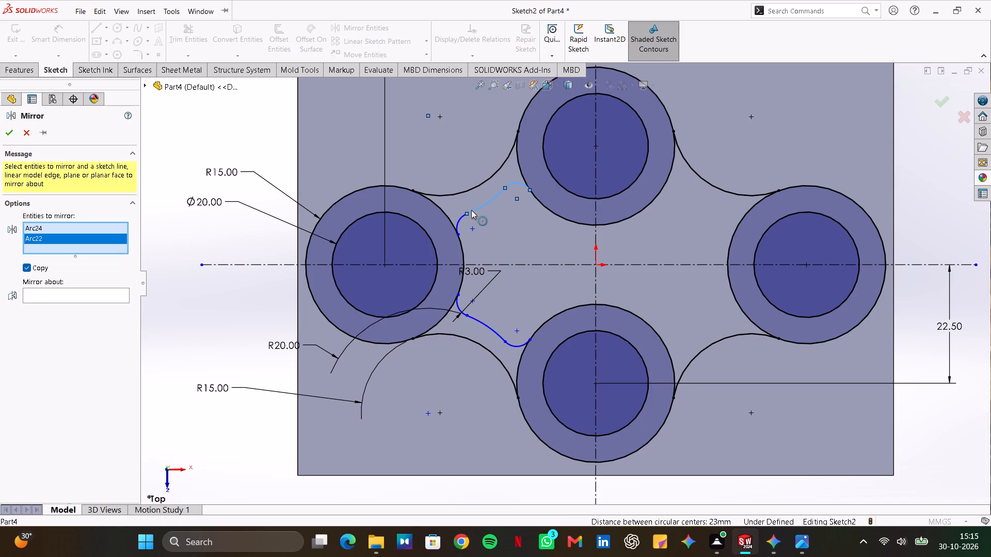
pyautogui.click(463, 219)
pyautogui.click(482, 325)
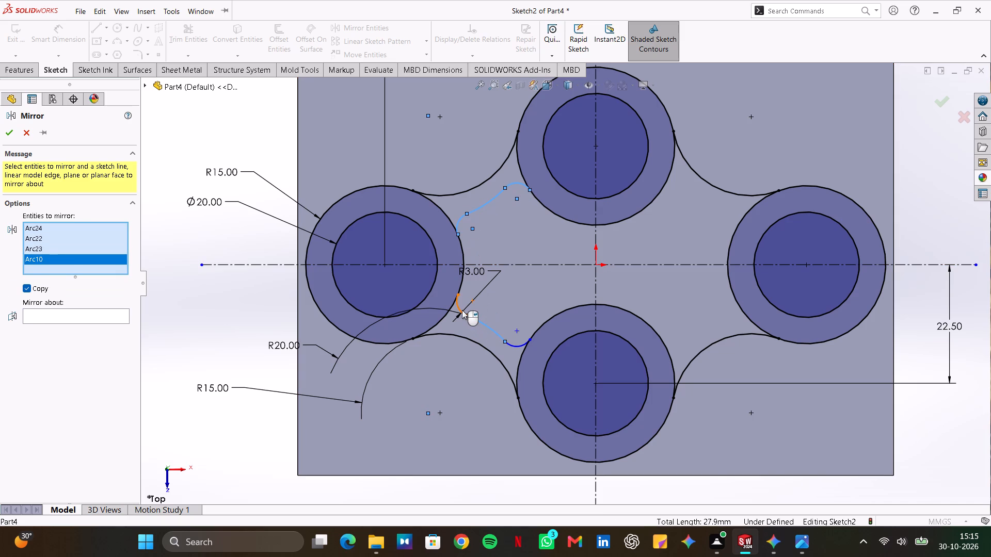
pyautogui.click(462, 310)
pyautogui.click(518, 345)
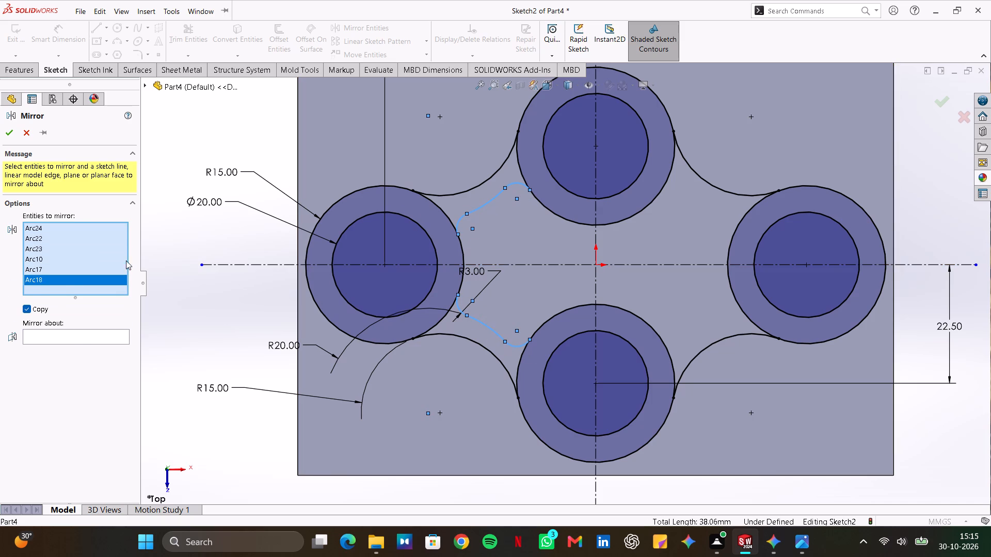
pyautogui.click(77, 334)
pyautogui.click(595, 235)
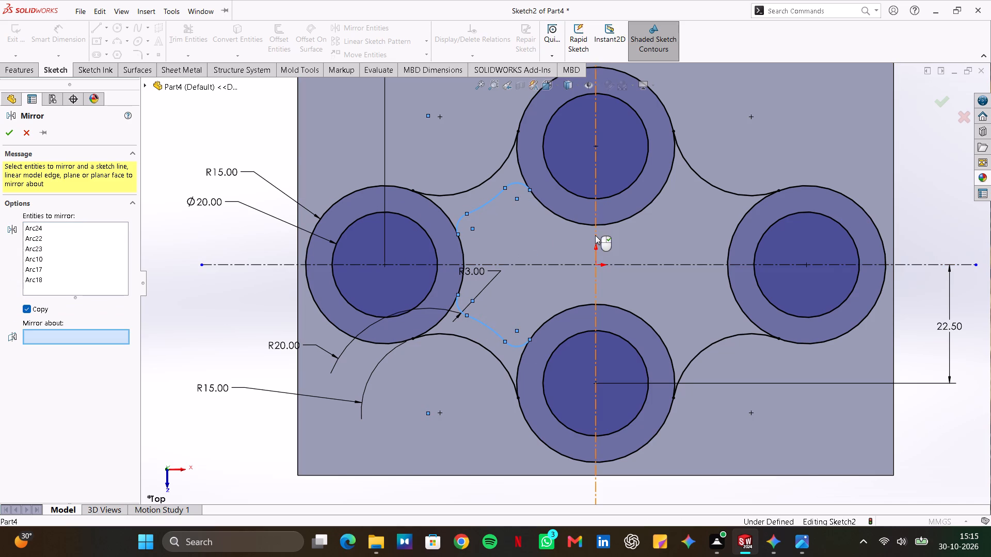
pyautogui.click(8, 132)
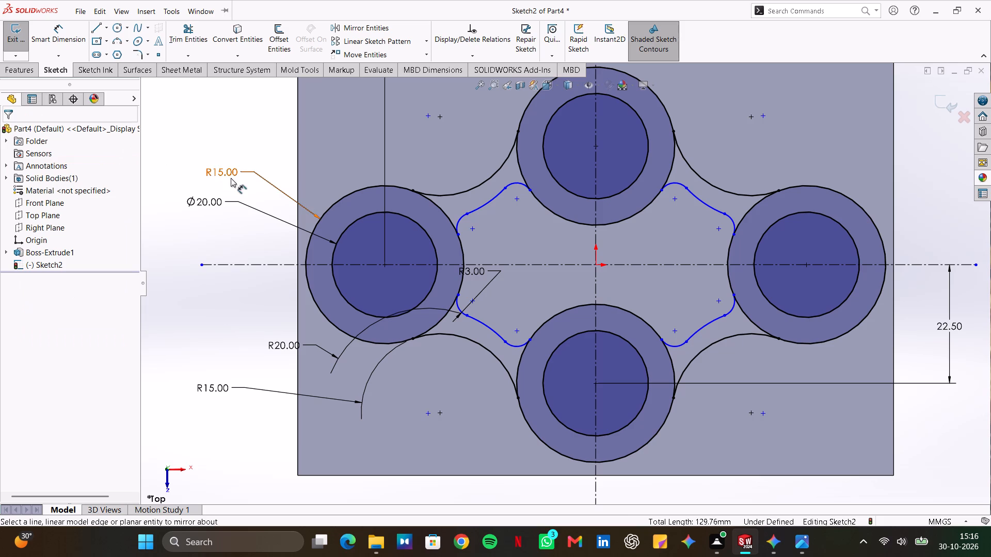
pyautogui.click(238, 126)
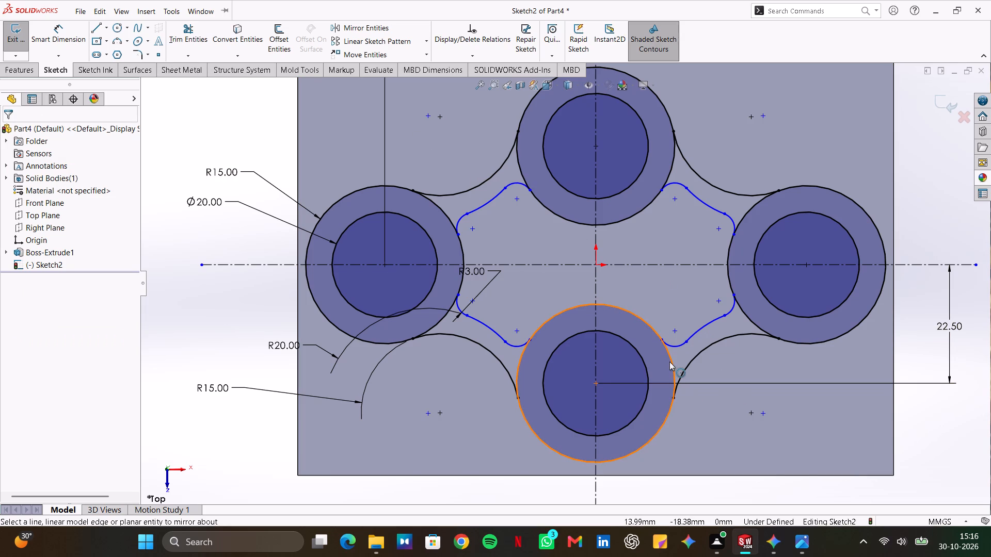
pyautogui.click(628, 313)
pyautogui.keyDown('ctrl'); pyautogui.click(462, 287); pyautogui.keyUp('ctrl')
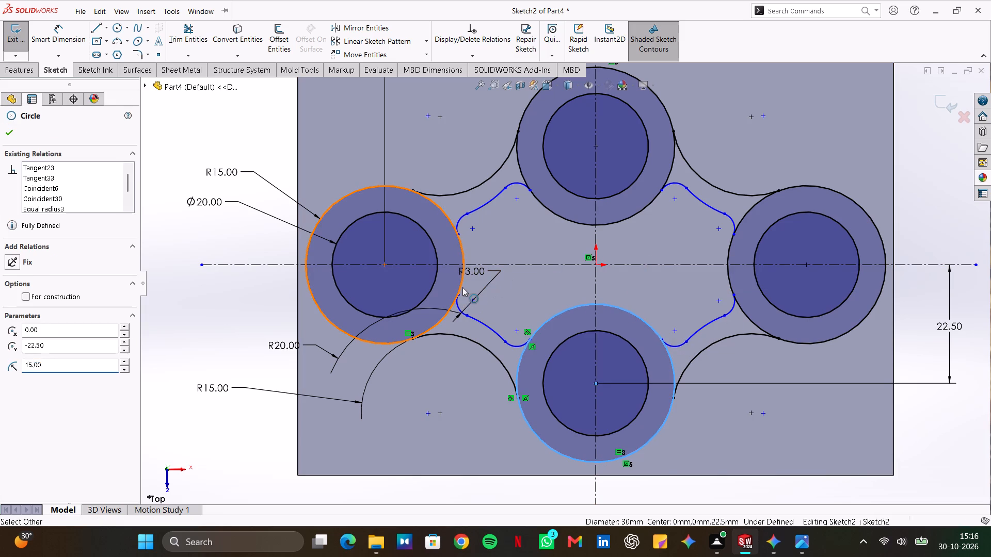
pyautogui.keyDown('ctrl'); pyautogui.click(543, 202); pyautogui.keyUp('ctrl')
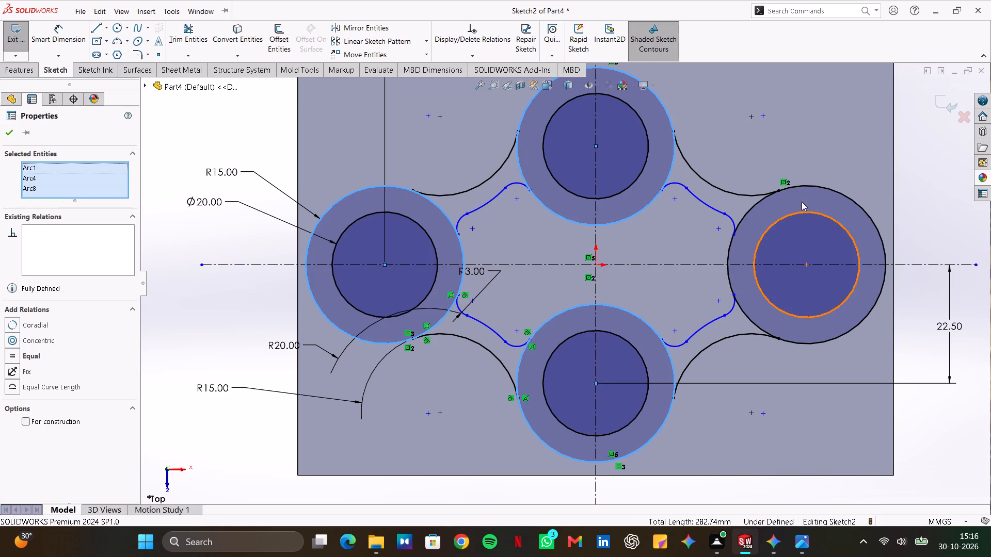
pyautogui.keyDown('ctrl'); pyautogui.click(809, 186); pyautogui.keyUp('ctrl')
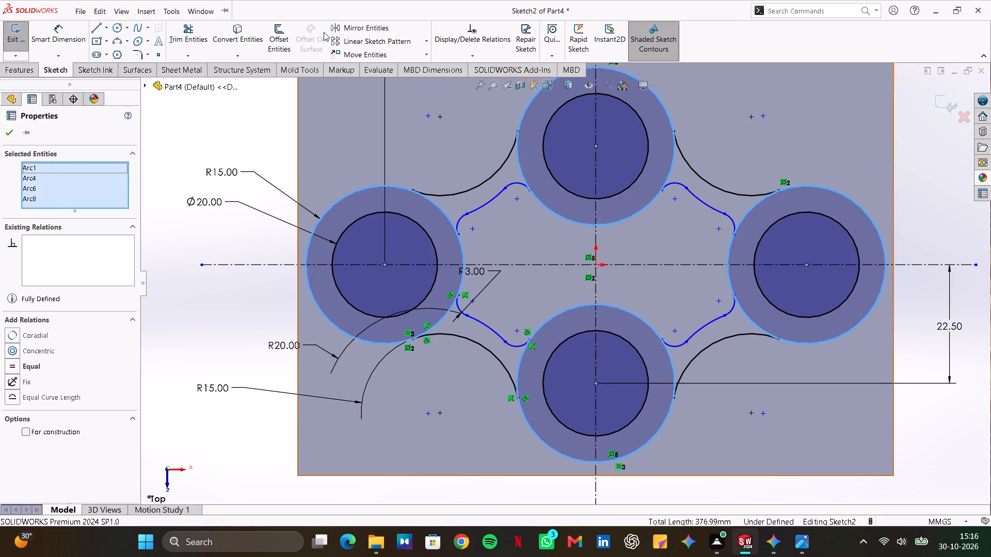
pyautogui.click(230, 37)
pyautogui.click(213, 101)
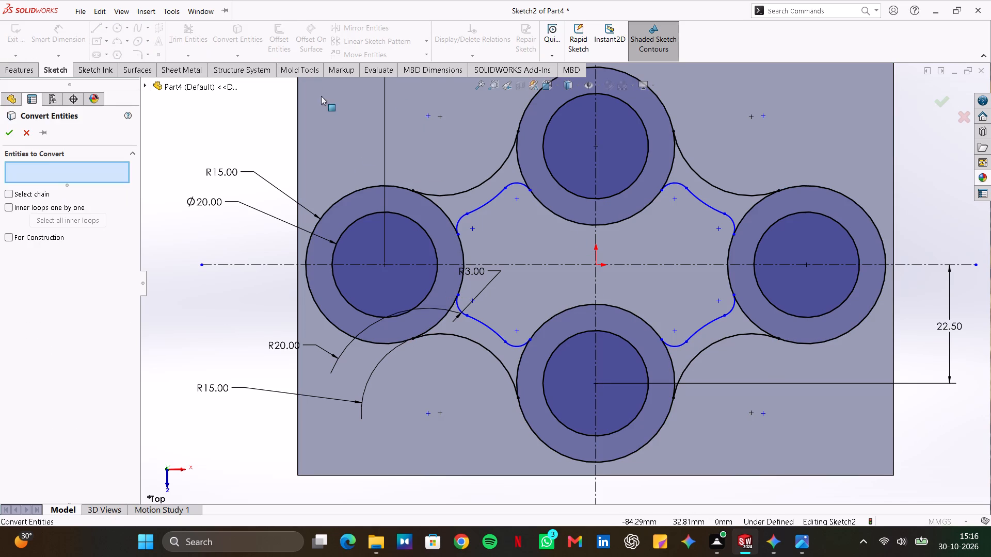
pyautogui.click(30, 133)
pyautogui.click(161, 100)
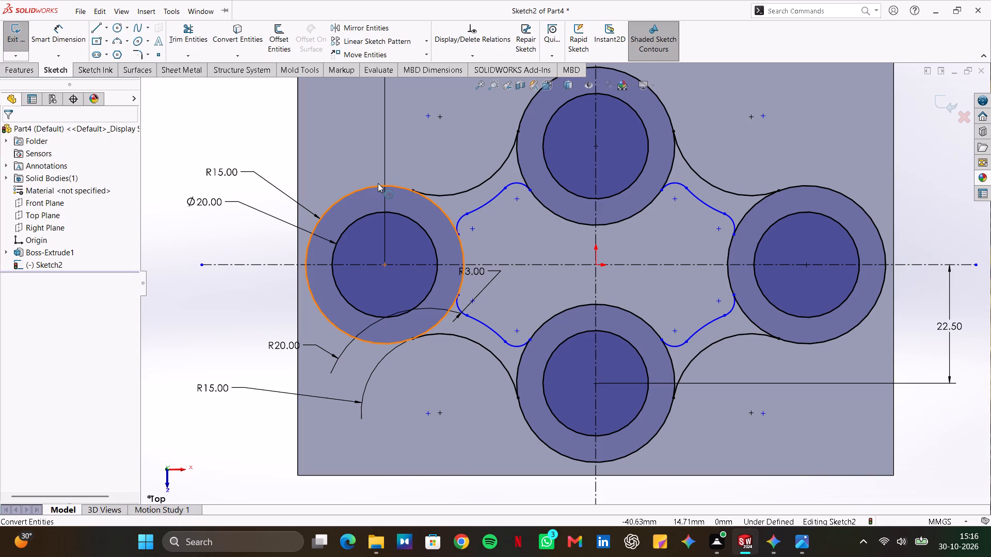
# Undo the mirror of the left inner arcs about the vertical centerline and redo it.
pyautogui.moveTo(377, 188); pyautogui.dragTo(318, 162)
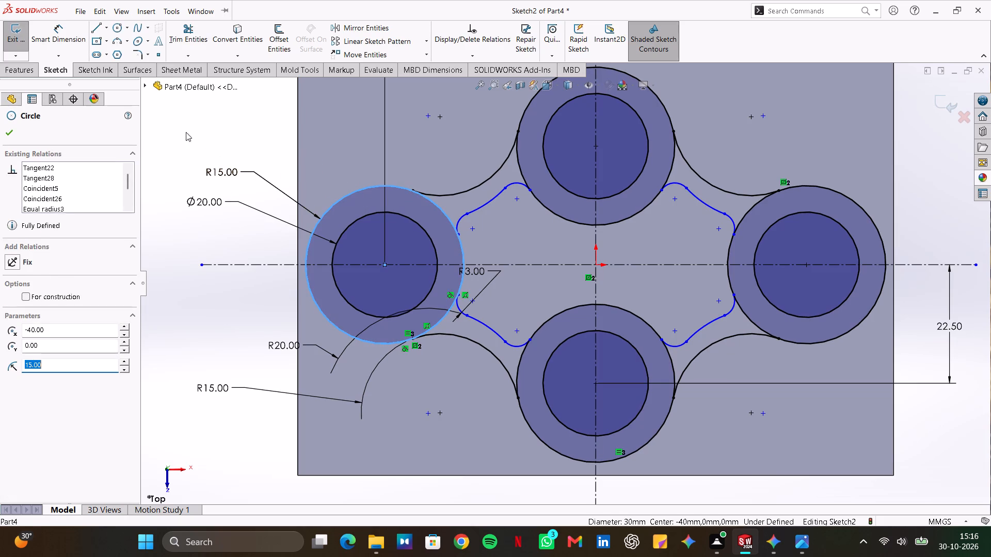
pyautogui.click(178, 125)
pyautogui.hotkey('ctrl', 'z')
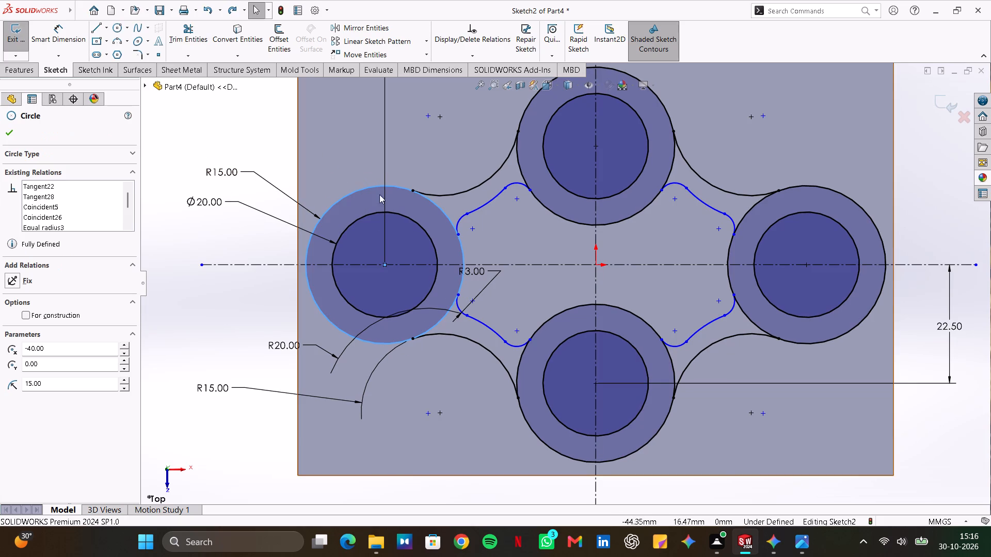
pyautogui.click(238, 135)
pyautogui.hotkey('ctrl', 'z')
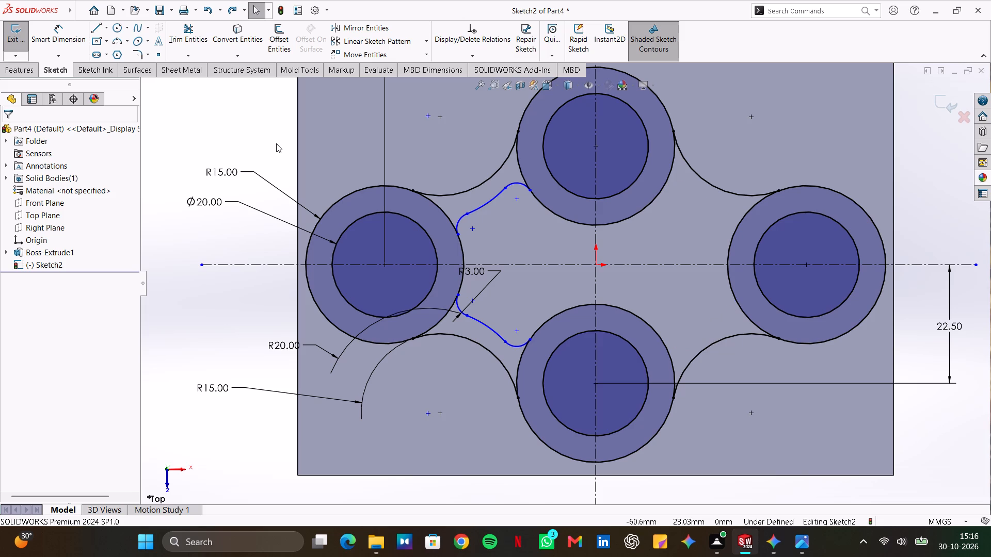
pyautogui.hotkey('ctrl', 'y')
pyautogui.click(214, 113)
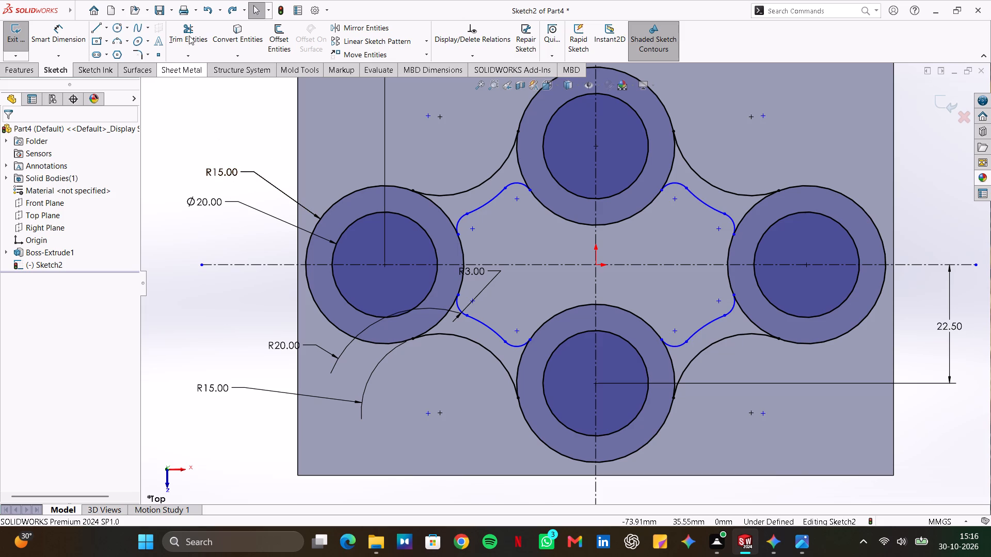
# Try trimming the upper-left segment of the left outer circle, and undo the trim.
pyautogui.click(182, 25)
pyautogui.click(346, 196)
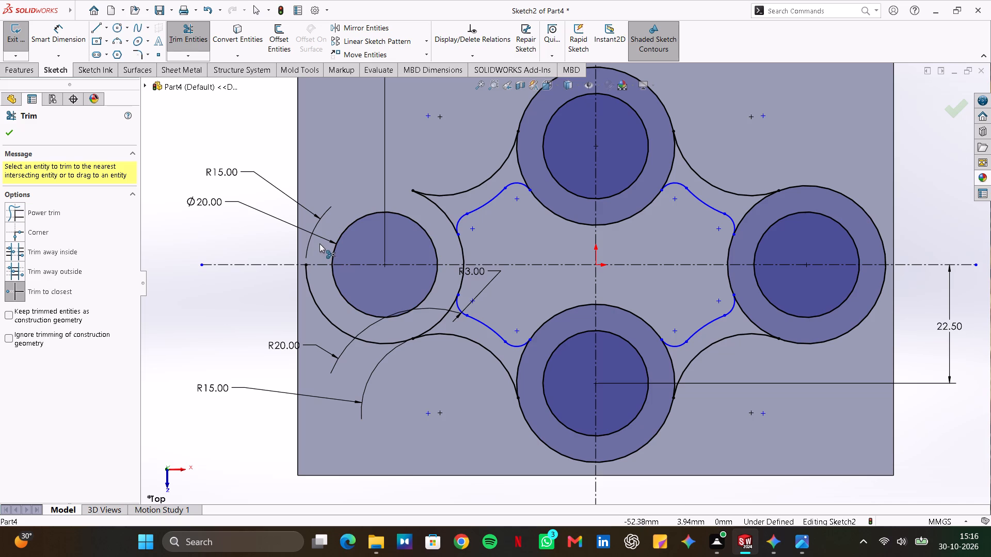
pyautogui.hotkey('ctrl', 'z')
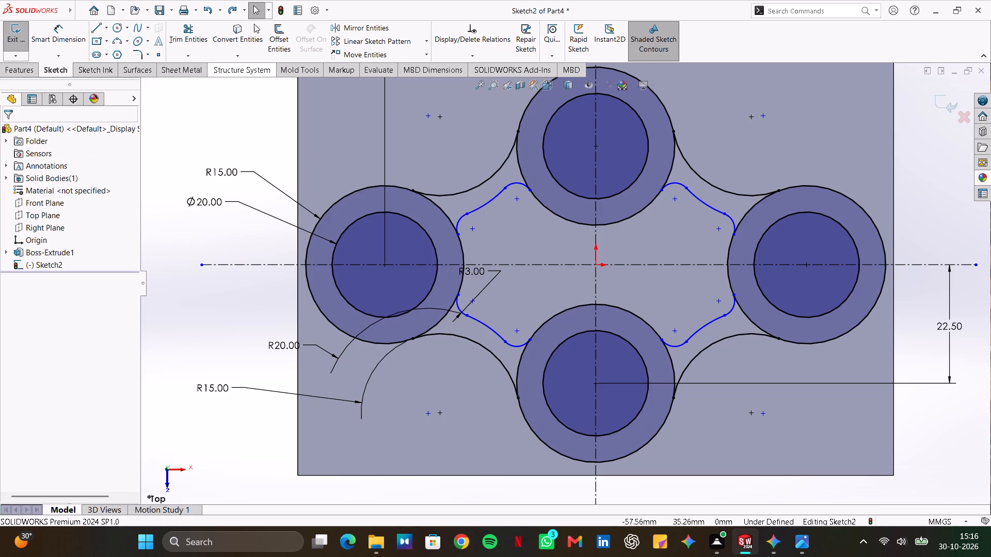
# Trim the eight segments of the four outer circles that lie between the outer connecting arcs and the inner filleted arcs.
pyautogui.click(179, 29)
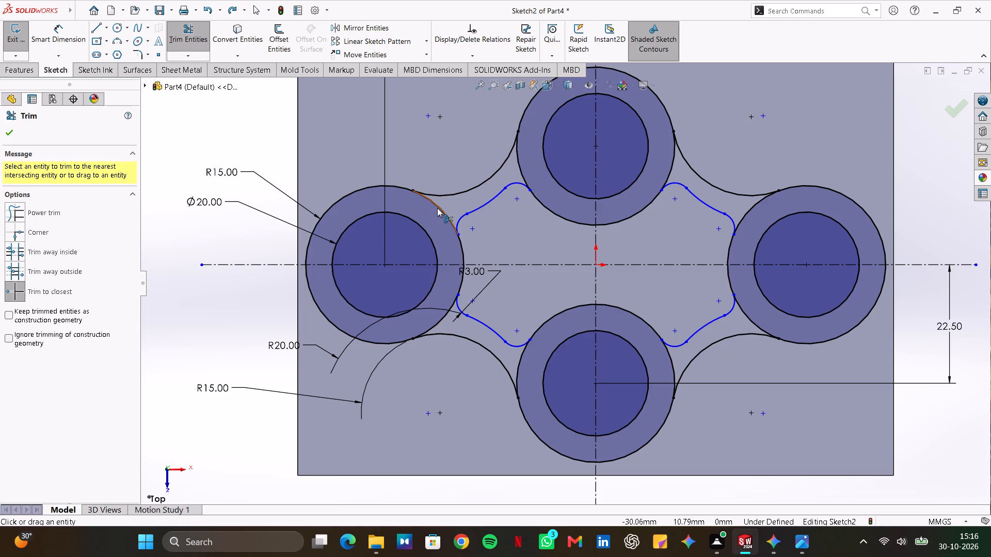
pyautogui.click(437, 208)
pyautogui.click(521, 364)
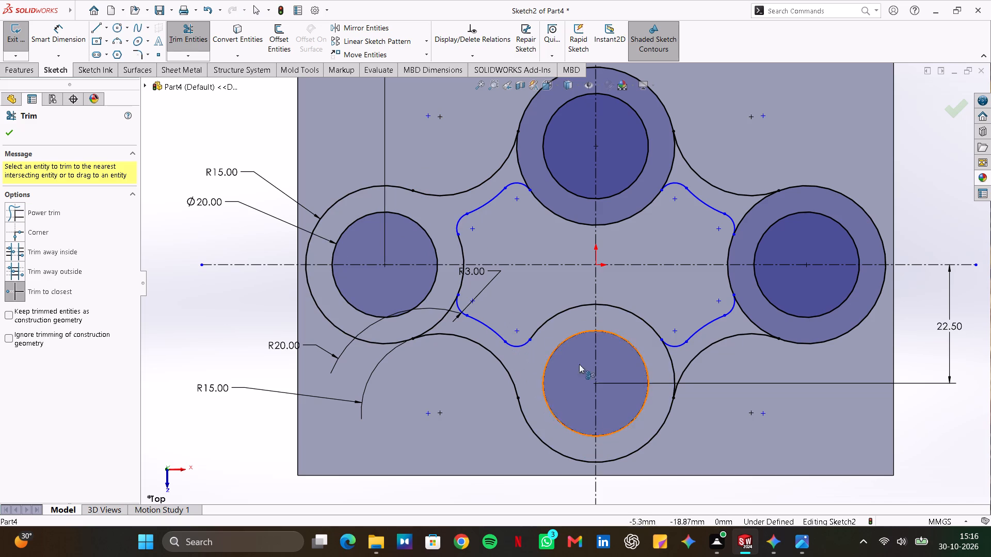
pyautogui.click(669, 356)
pyautogui.click(742, 314)
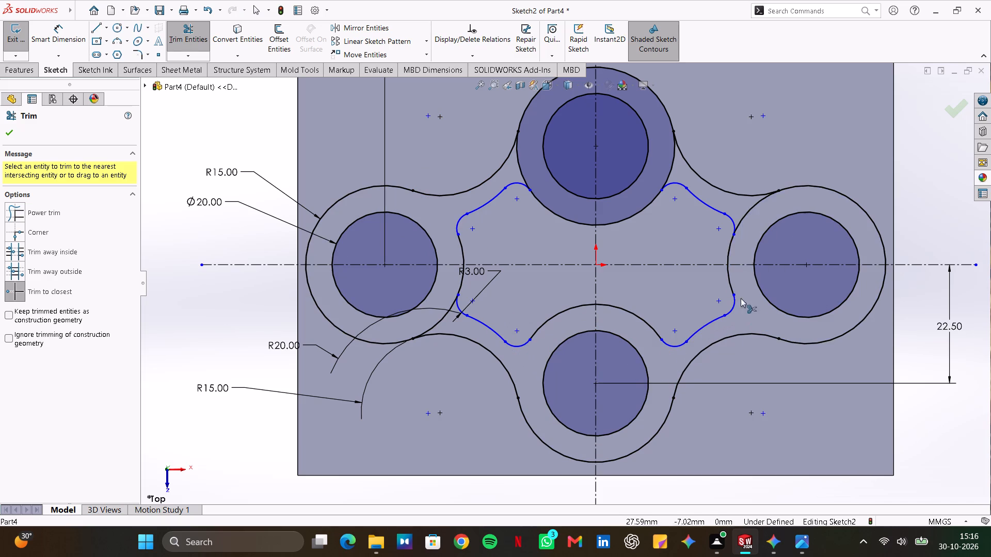
pyautogui.click(746, 211)
pyautogui.click(673, 163)
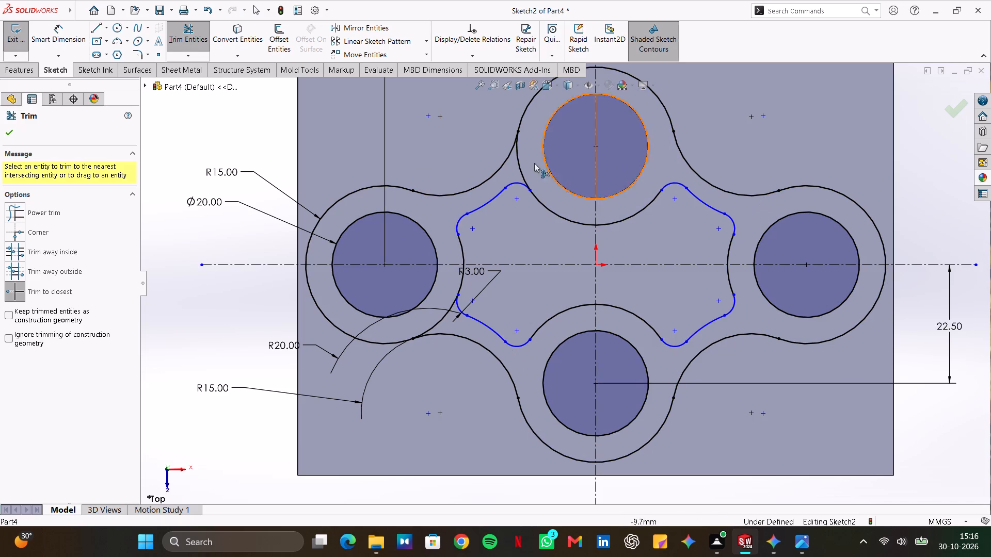
pyautogui.click(520, 172)
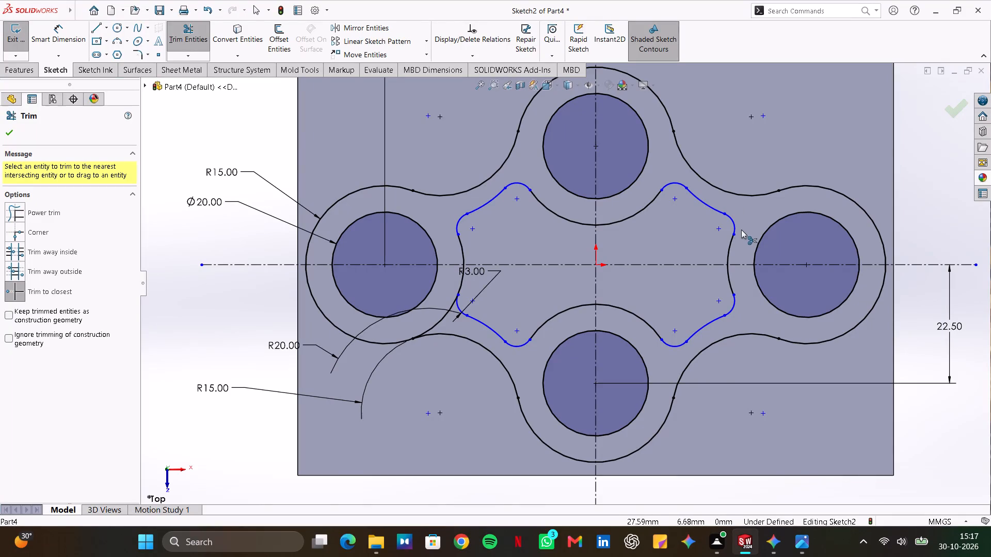
pyautogui.press('Escape')
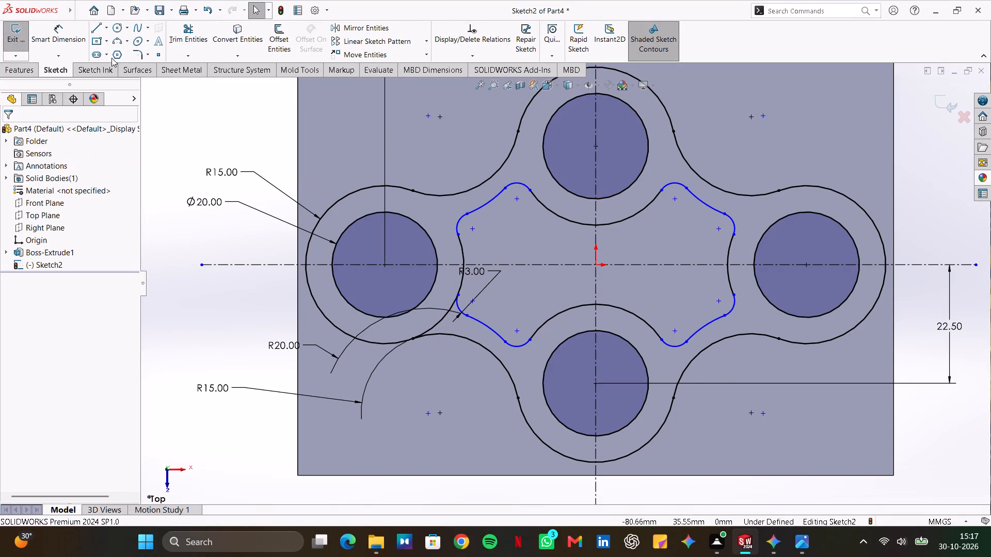
pyautogui.click(63, 24)
pyautogui.press('Escape')
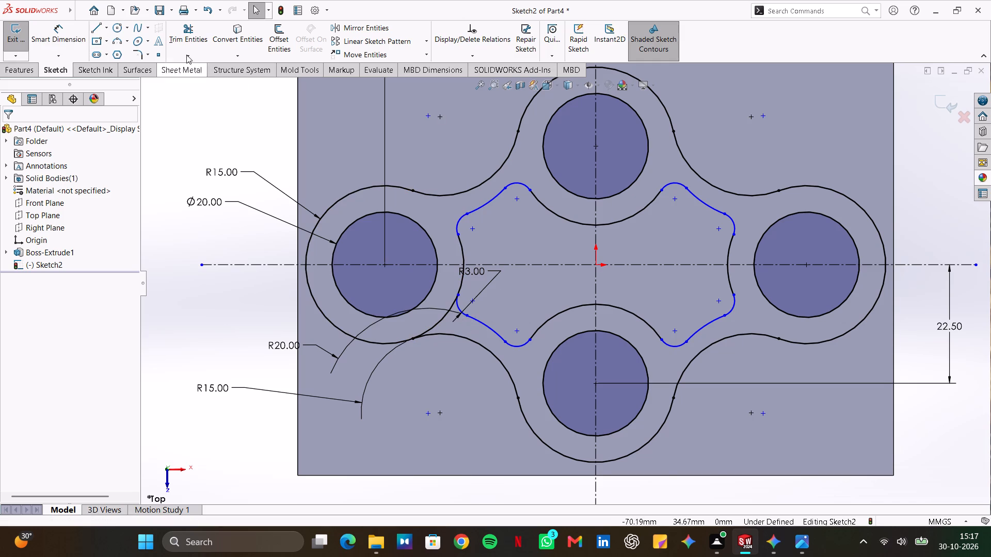
pyautogui.click(186, 34)
pyautogui.click(445, 317)
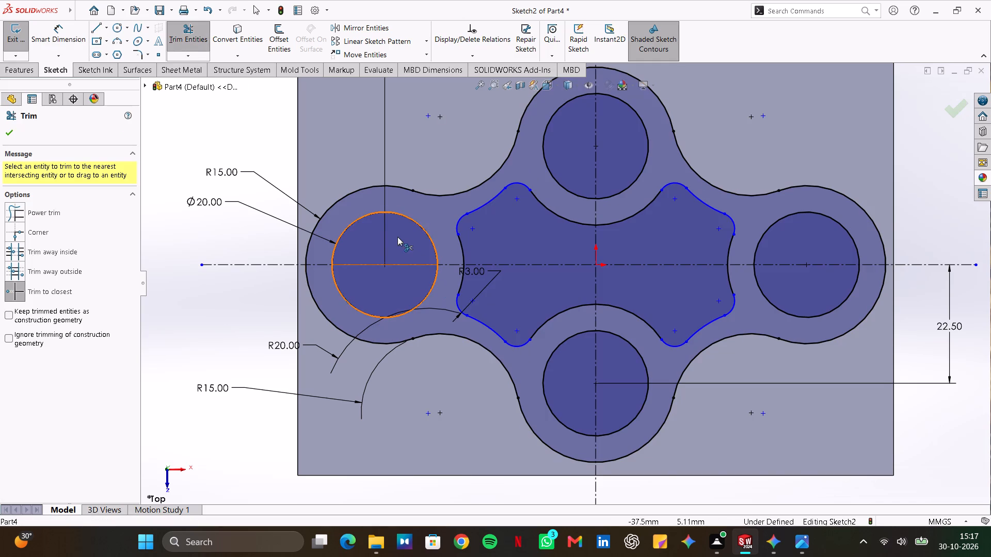
pyautogui.press('Escape')
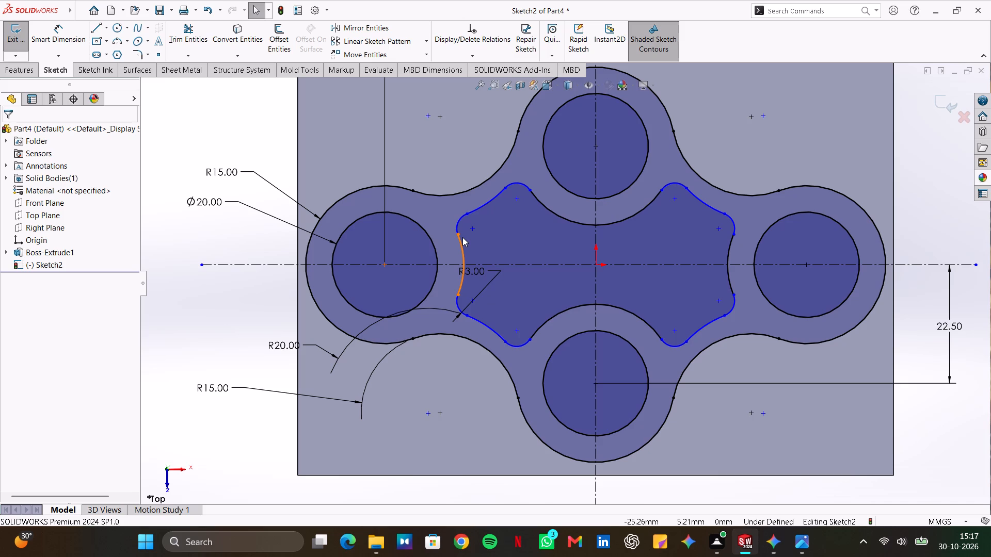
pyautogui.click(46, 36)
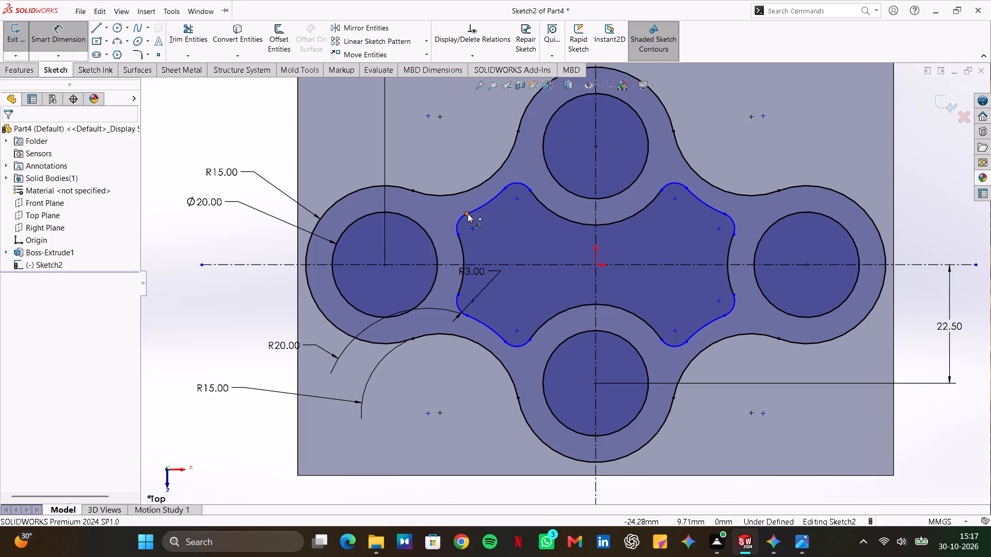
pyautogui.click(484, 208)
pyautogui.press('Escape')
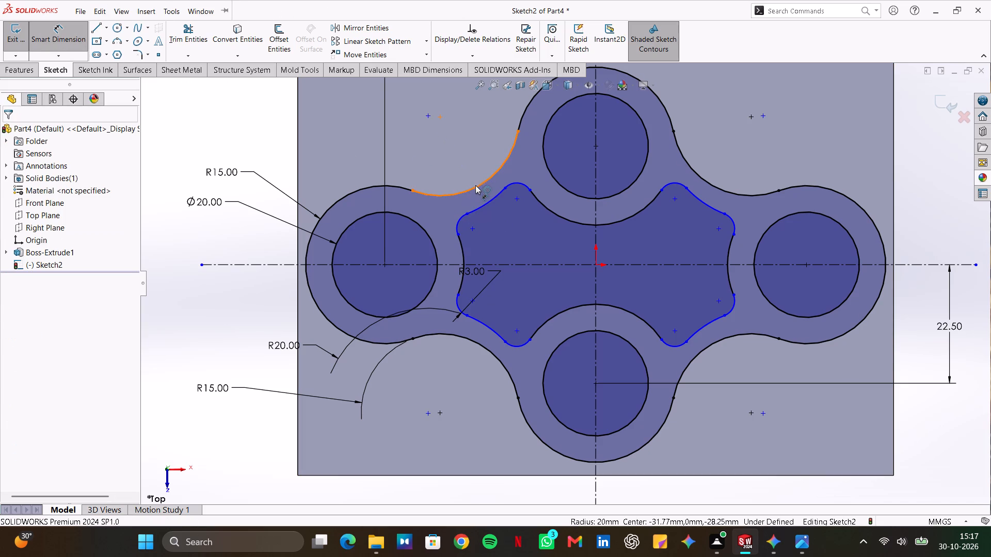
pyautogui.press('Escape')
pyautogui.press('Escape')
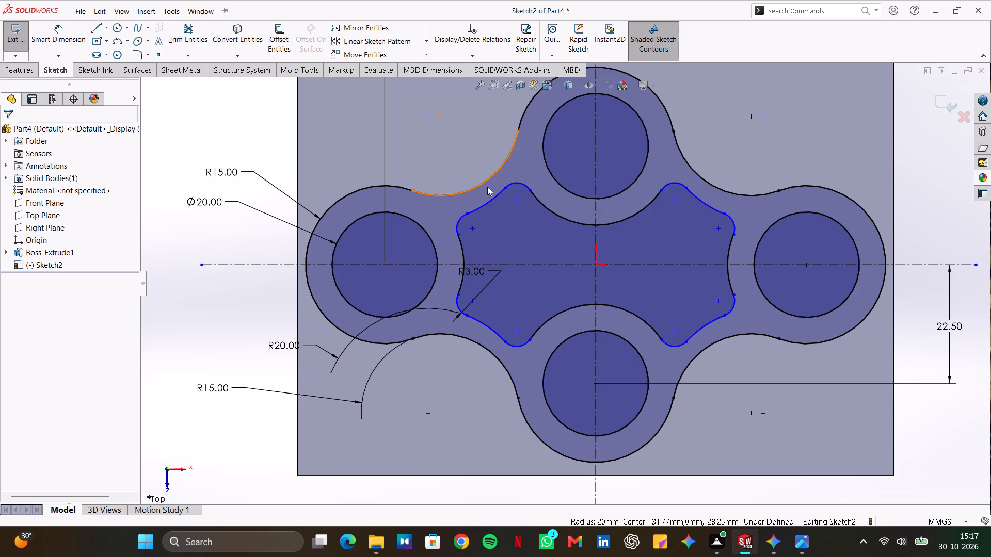
# Make the centre points of the upper-left outer and inner arcs coincident, and exit the sketch.
pyautogui.click(440, 116)
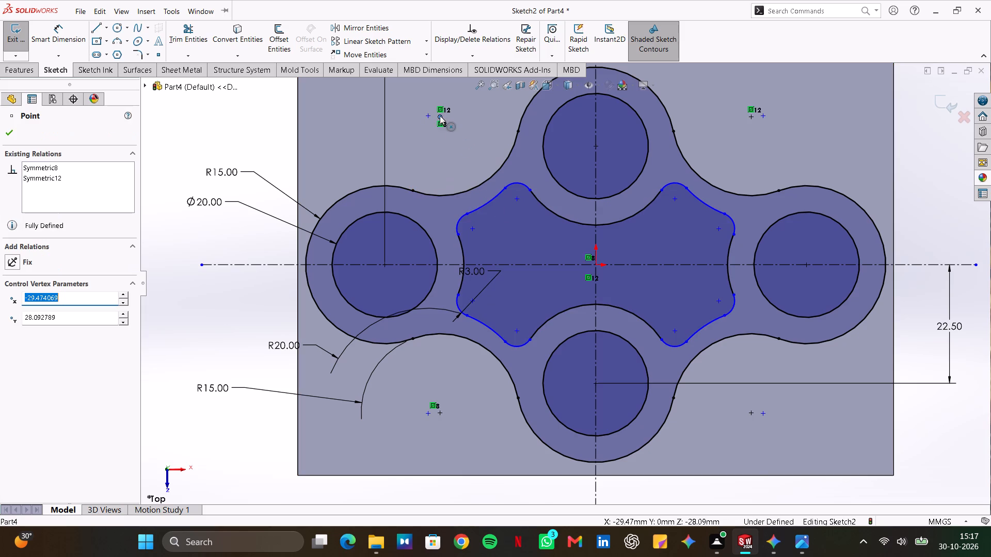
pyautogui.keyDown('ctrl'); pyautogui.click(430, 116); pyautogui.keyUp('ctrl')
pyautogui.click(495, 65)
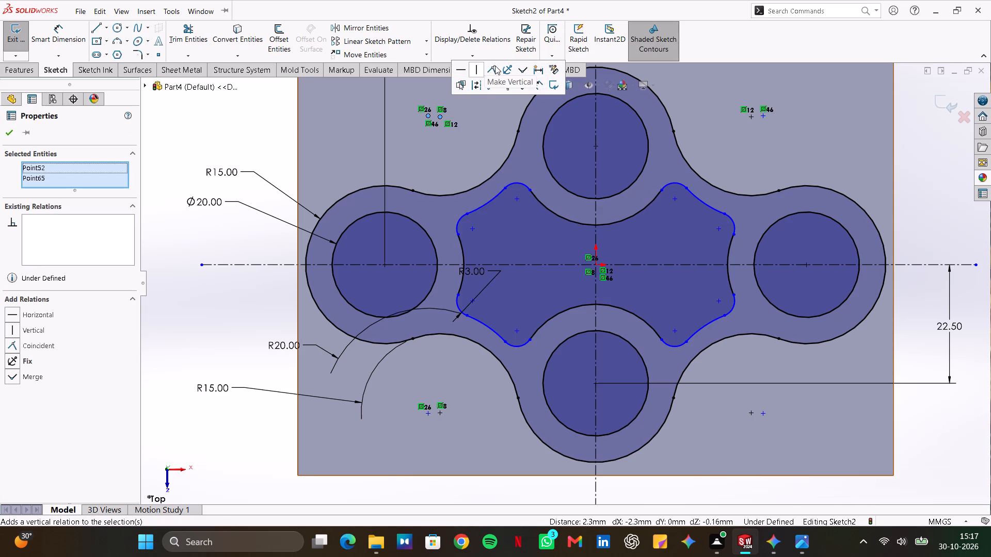
pyautogui.click(216, 133)
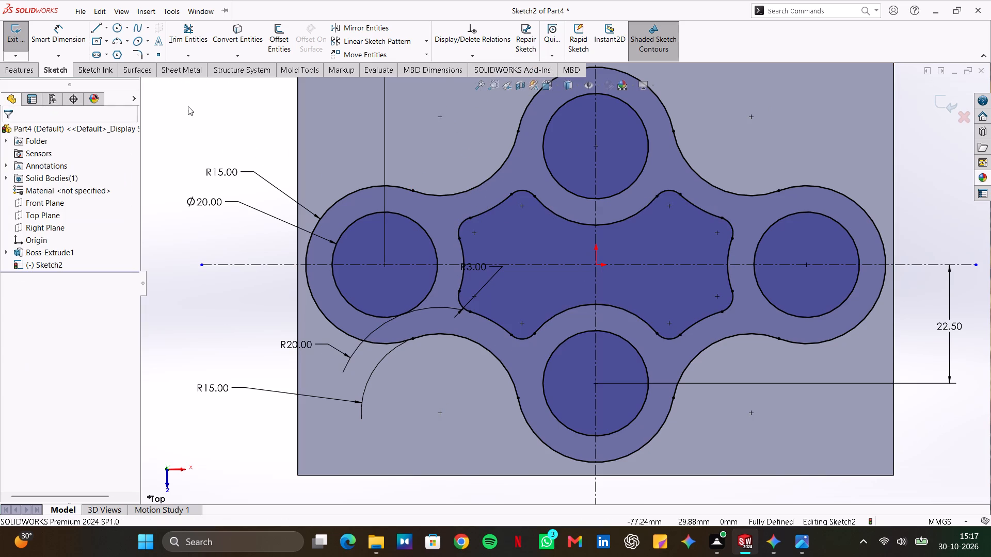
pyautogui.click(947, 105)
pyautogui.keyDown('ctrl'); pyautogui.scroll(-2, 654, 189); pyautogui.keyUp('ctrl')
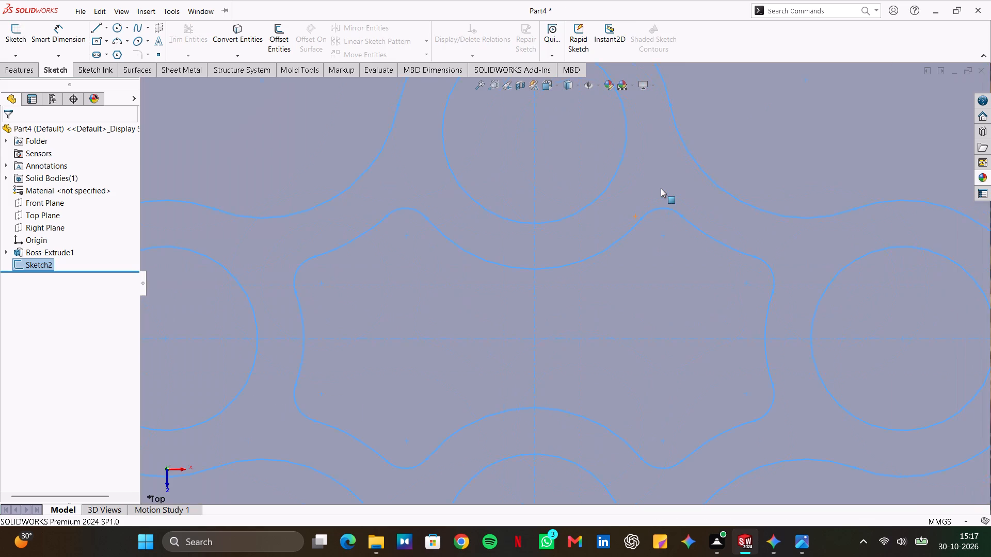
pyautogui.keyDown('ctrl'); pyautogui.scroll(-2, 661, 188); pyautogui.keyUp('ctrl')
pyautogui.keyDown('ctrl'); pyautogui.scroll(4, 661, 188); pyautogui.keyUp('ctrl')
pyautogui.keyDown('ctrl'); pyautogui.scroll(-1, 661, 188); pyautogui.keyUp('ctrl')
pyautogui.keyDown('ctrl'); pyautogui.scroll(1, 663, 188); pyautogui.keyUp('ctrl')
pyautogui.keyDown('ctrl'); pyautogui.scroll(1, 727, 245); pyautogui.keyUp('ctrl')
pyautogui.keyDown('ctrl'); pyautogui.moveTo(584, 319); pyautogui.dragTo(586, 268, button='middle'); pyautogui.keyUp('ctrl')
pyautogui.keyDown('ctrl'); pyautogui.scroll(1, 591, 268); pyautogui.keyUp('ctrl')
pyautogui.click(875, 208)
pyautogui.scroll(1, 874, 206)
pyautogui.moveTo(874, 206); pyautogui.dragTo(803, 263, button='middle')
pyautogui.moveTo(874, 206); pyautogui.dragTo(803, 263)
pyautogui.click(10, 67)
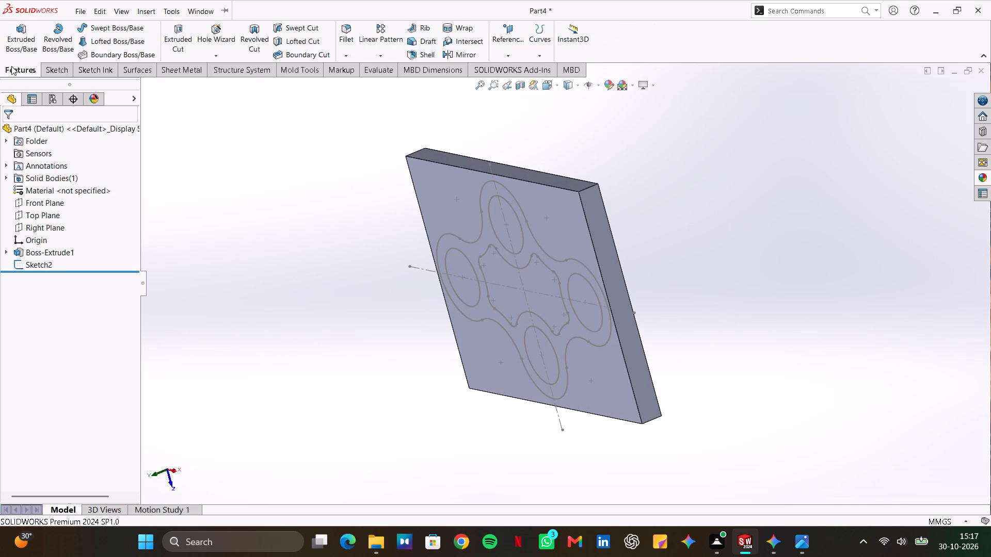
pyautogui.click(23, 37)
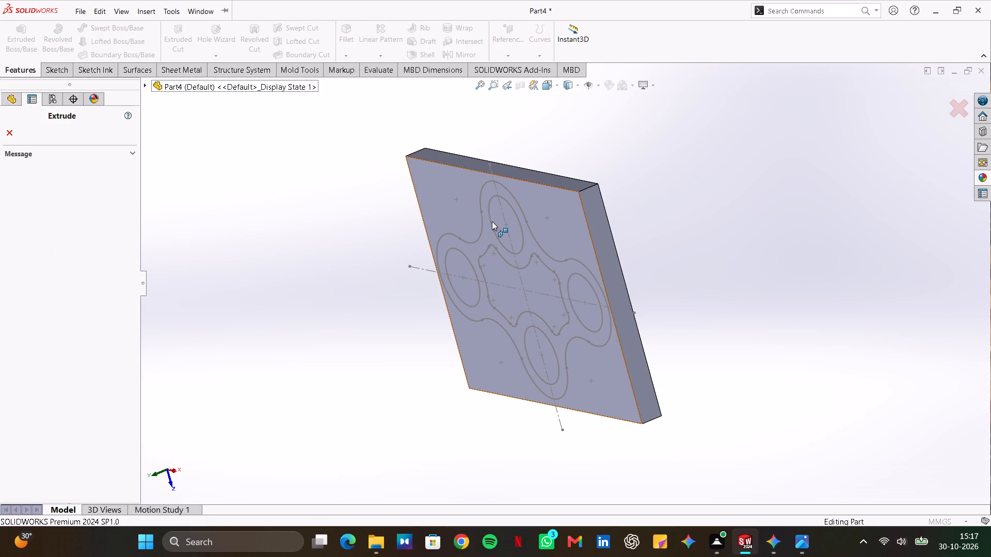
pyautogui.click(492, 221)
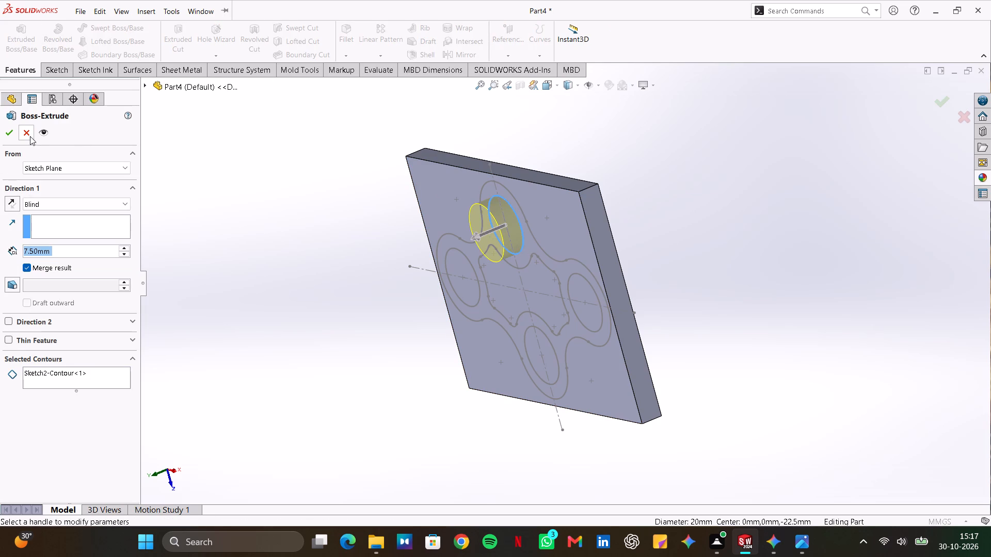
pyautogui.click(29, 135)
# Extrude the four-lobed sketch as a blind boss 25-7.5 (17.5) mm deep, merged with the base plate.
pyautogui.click(59, 261)
pyautogui.click(47, 265)
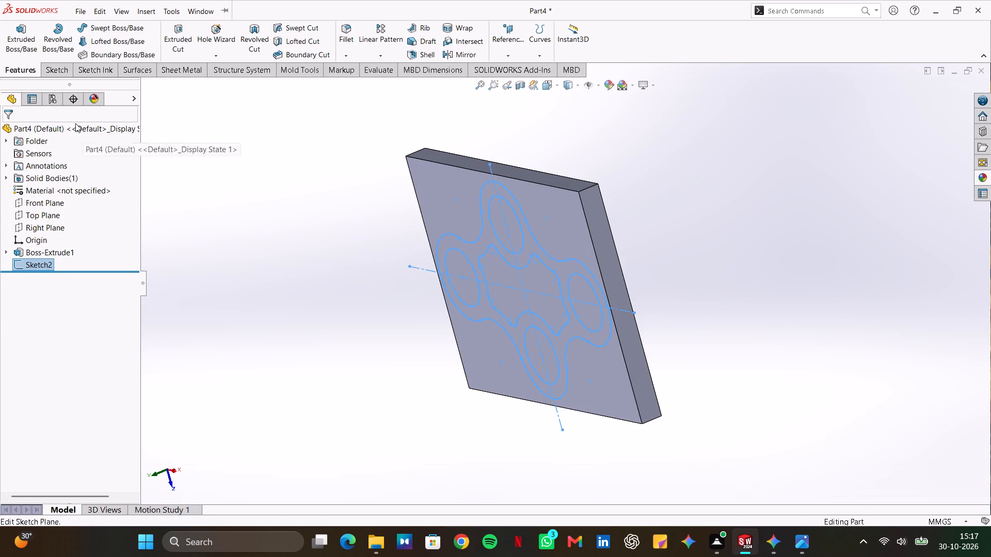
pyautogui.click(13, 38)
pyautogui.moveTo(311, 291); pyautogui.dragTo(376, 58, button='middle')
pyautogui.moveTo(311, 291); pyautogui.dragTo(376, 58)
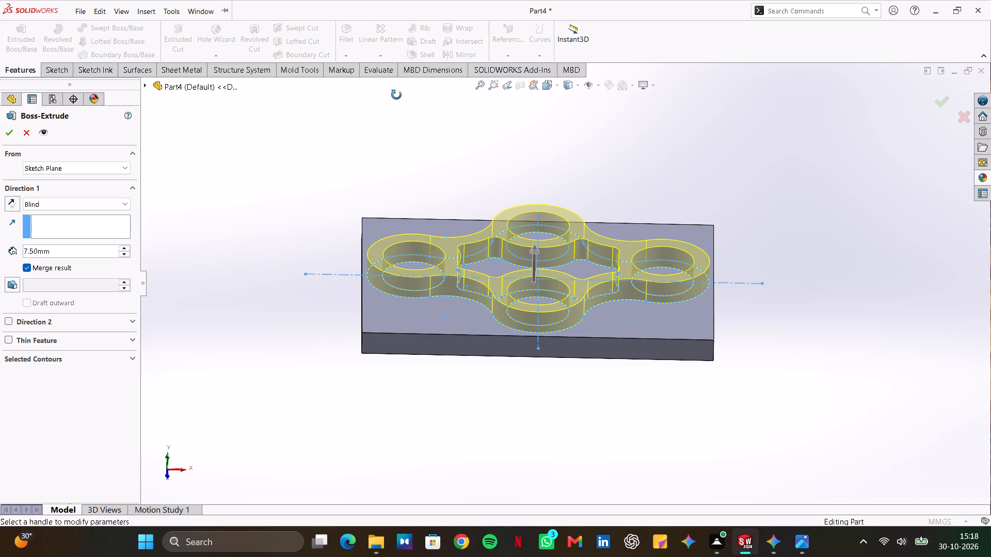
pyautogui.doubleClick(80, 253)
pyautogui.write('25/4')
pyautogui.press('BackSpace')
pyautogui.write('7.5')
pyautogui.press('Return')
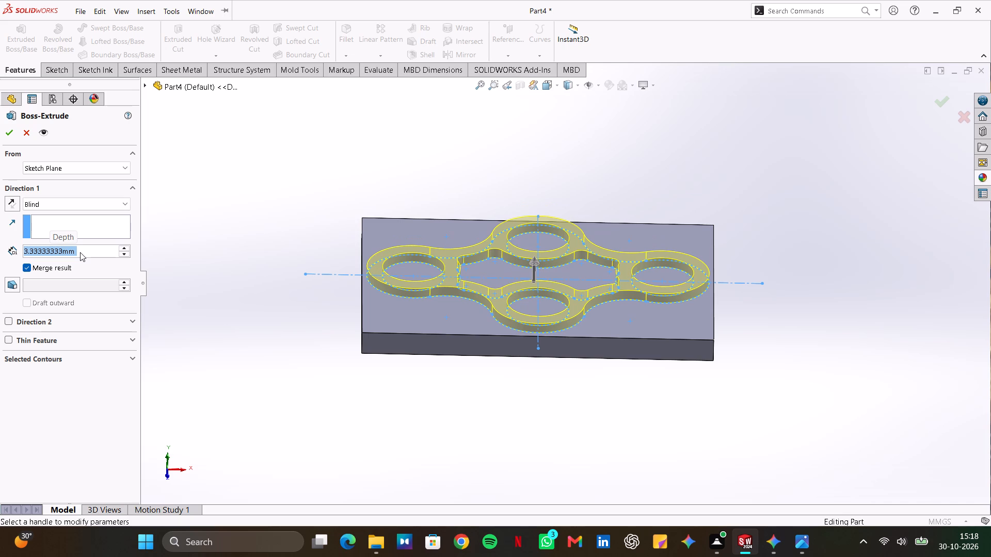
pyautogui.write('25')
pyautogui.write('-7')
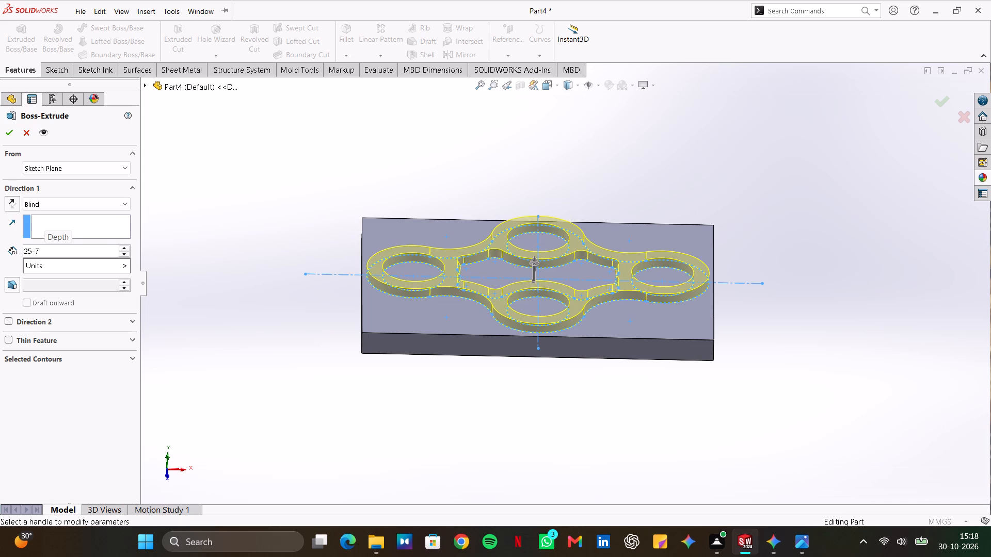
pyautogui.write('.5')
pyautogui.press('Return')
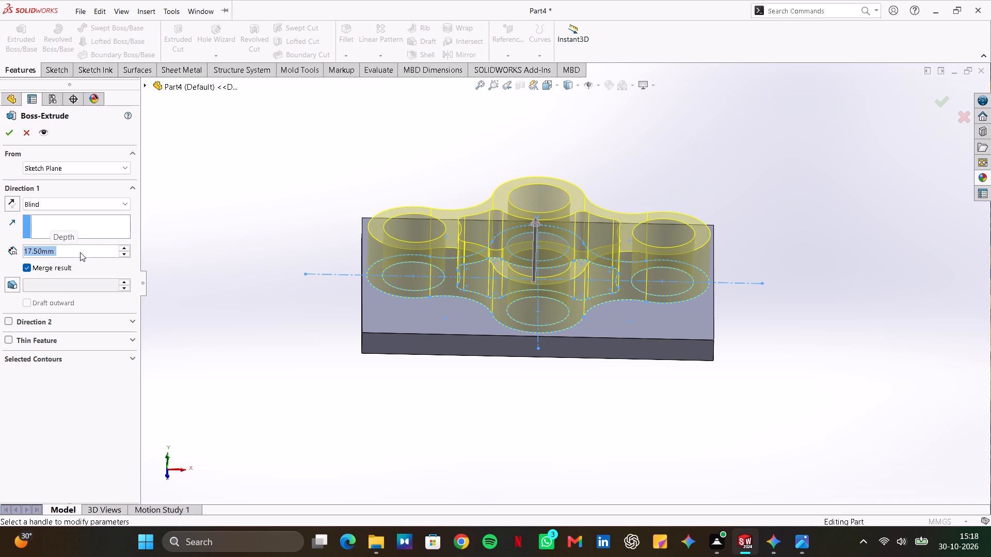
pyautogui.click(10, 129)
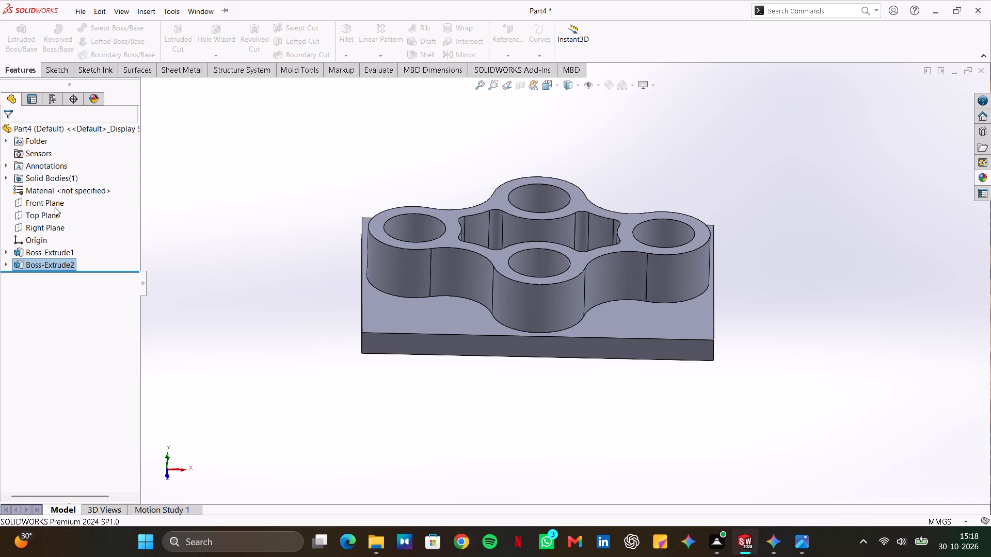
pyautogui.click(221, 239)
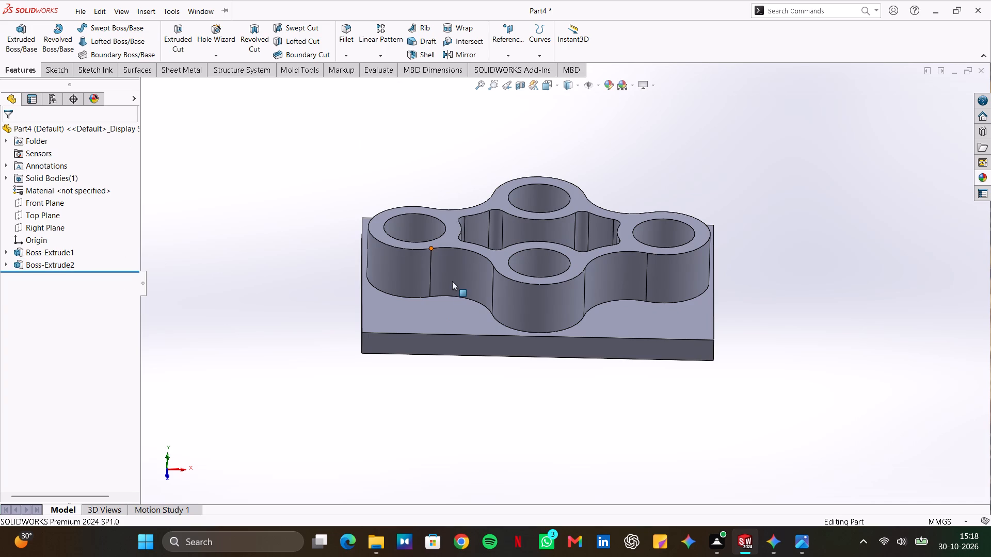
# Reopen the four-lobed boss extrusion's definition to check its settings.
pyautogui.doubleClick(57, 266)
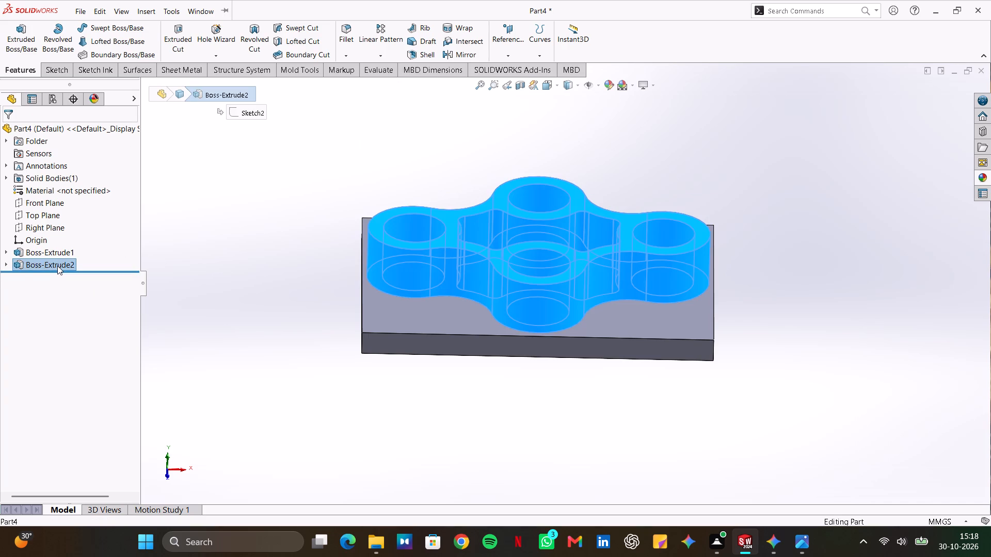
pyautogui.click(57, 266)
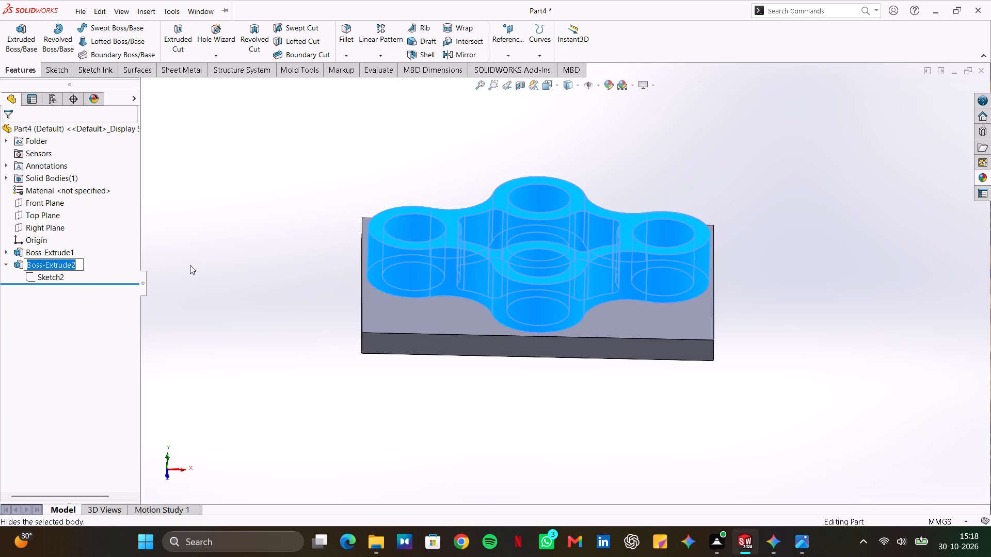
pyautogui.click(199, 265)
pyautogui.click(39, 263)
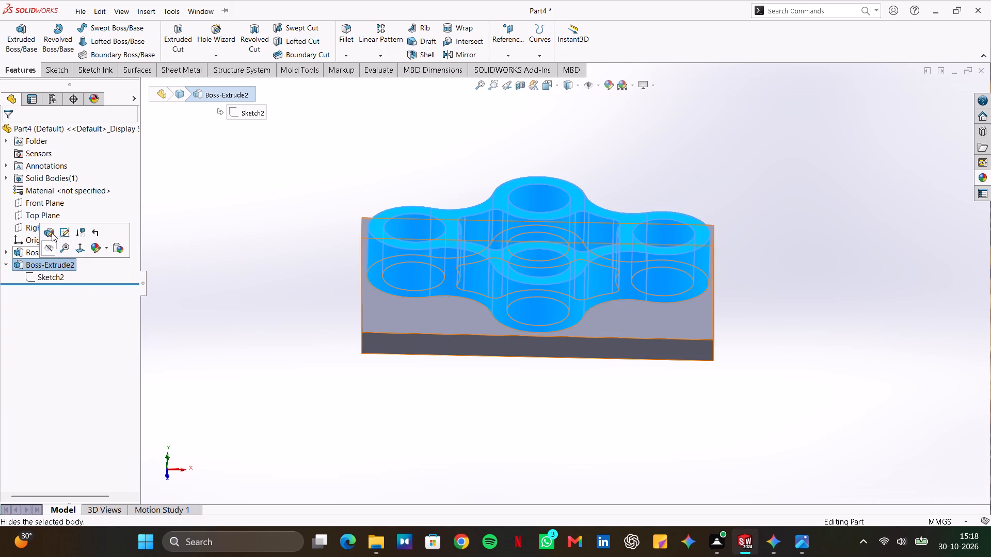
pyautogui.click(52, 233)
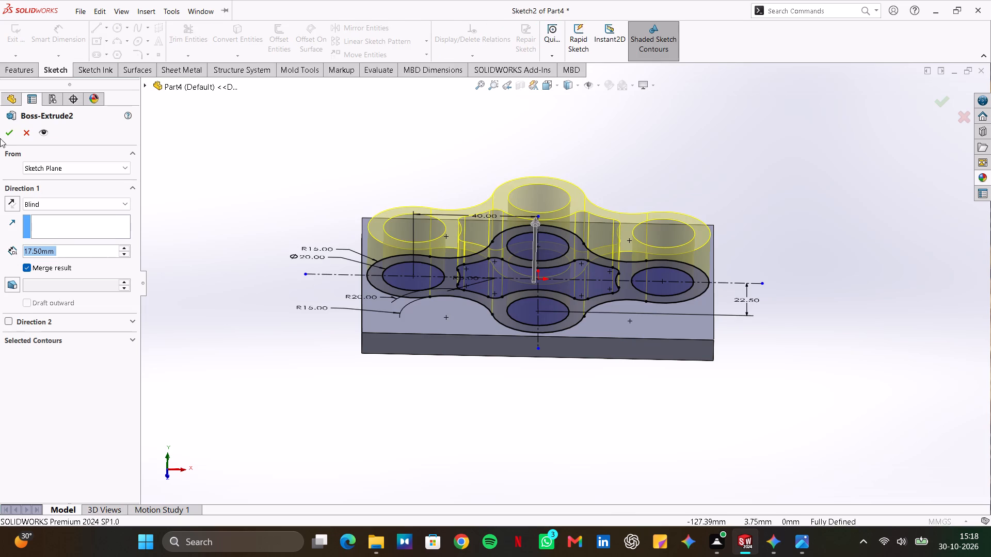
pyautogui.click(3, 133)
pyautogui.click(300, 191)
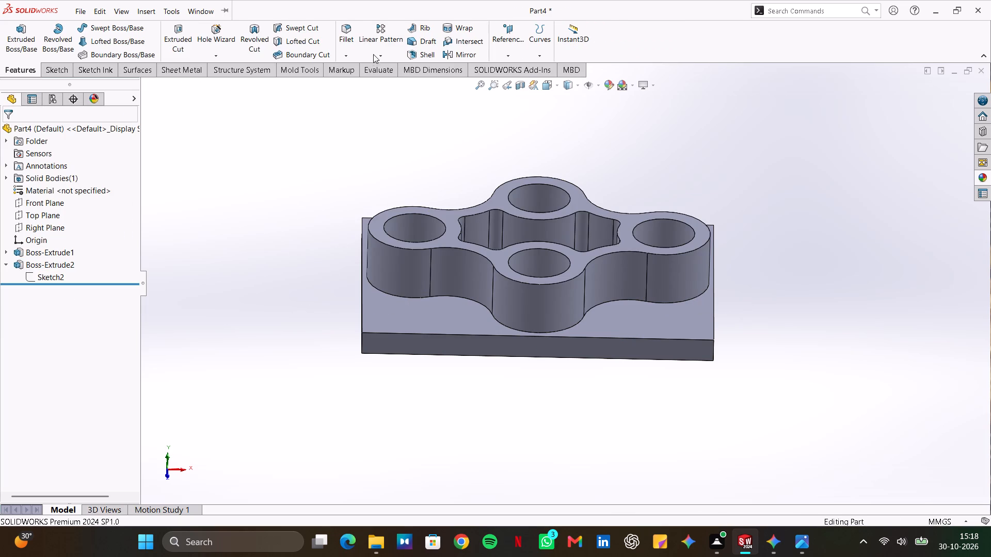
# Fillet the outer edge where the four-lobed boss meets the base plate with a 1 mm radius.
pyautogui.click(350, 36)
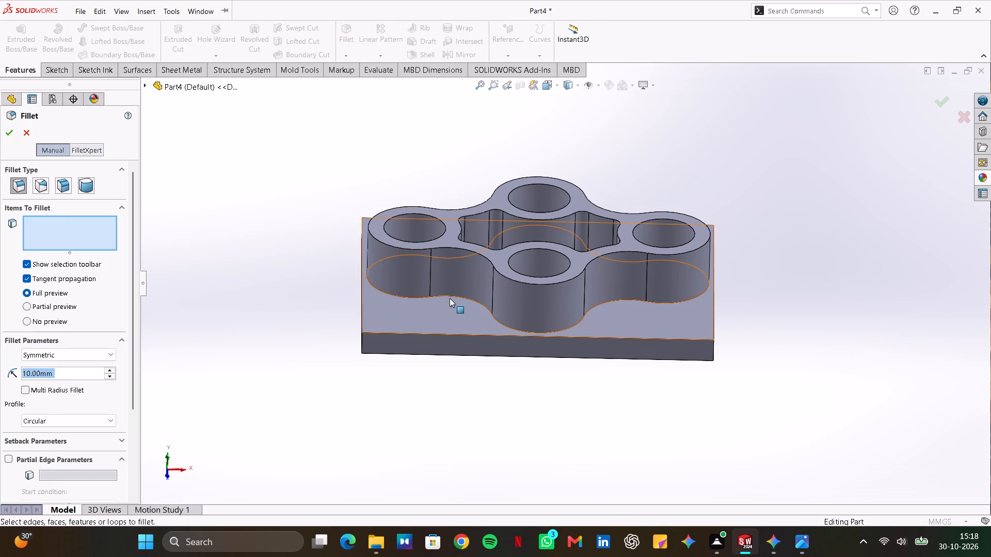
pyautogui.click(450, 298)
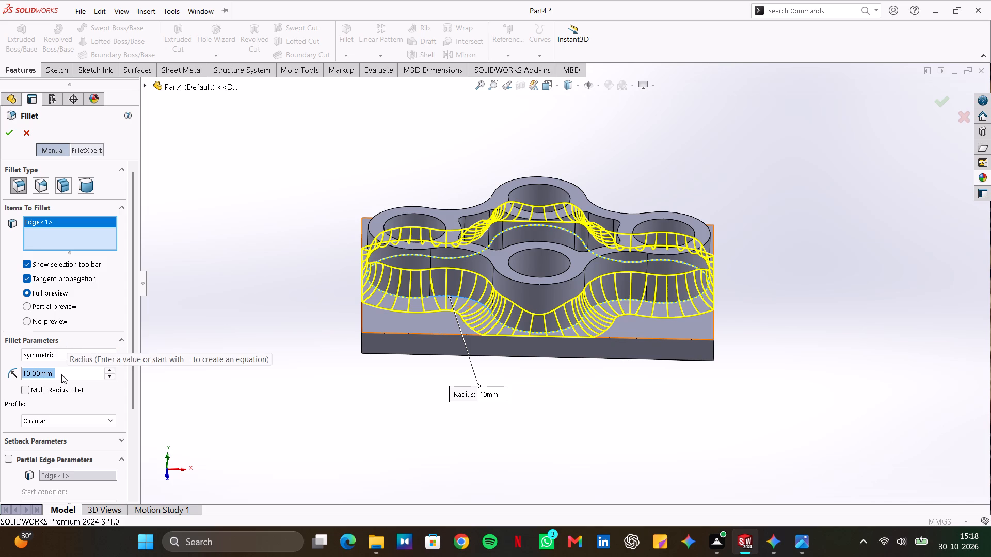
pyautogui.press('1')
pyautogui.press('Return')
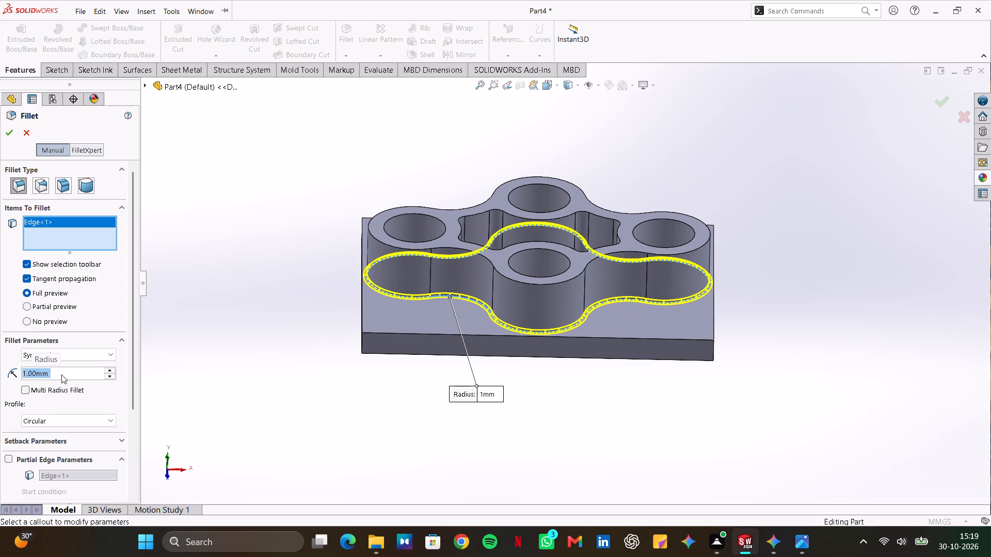
pyautogui.click(5, 134)
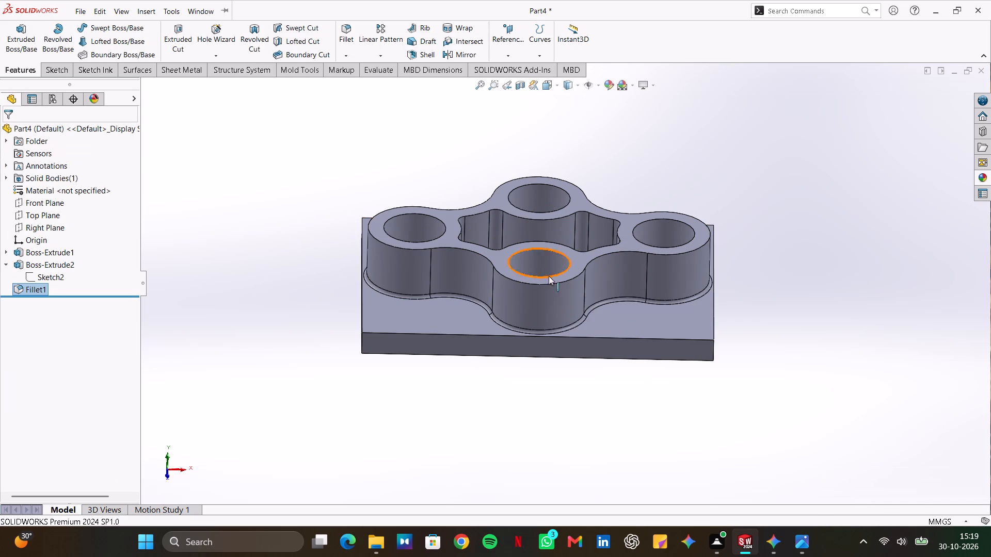
# Fillet the bottom edge of the boss's central opening, where it meets the plate, with a 1 mm radius.
pyautogui.moveTo(651, 170); pyautogui.dragTo(645, 259, button='middle')
pyautogui.moveTo(659, 170); pyautogui.dragTo(647, 258)
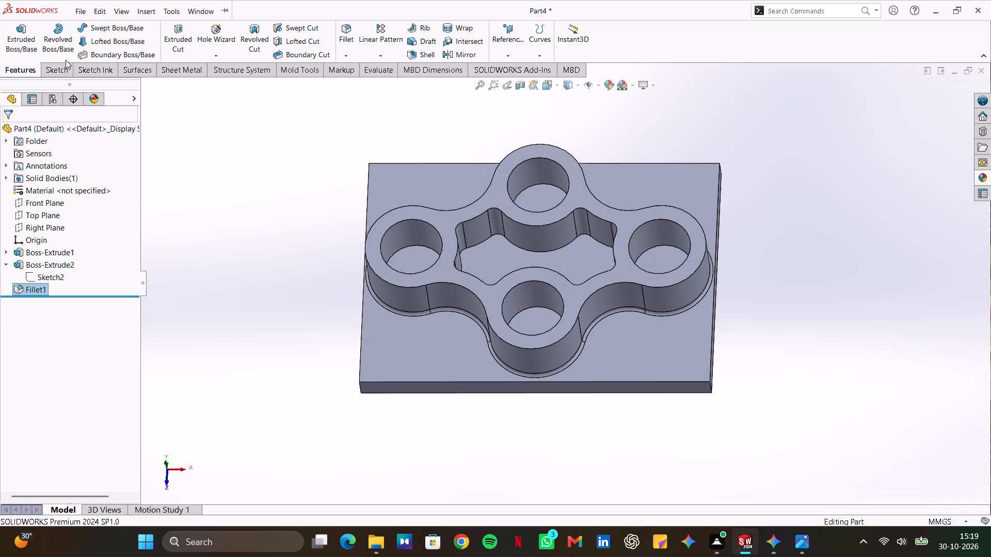
pyautogui.click(355, 32)
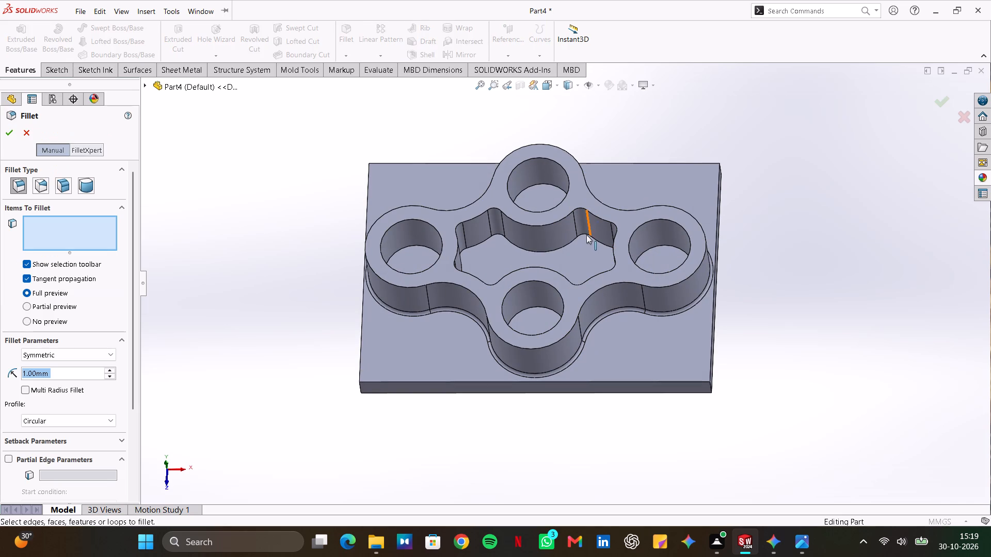
pyautogui.click(584, 234)
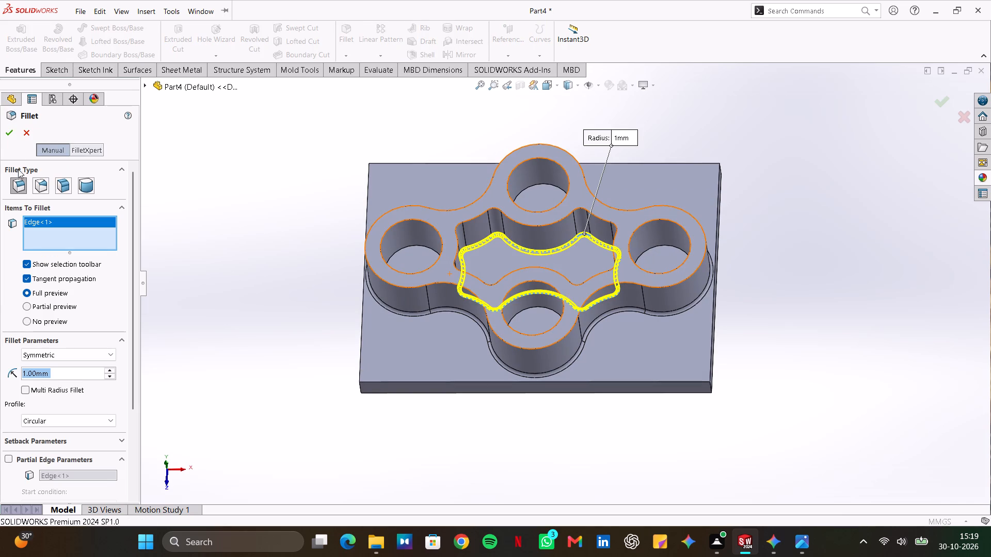
pyautogui.click(11, 132)
pyautogui.click(314, 347)
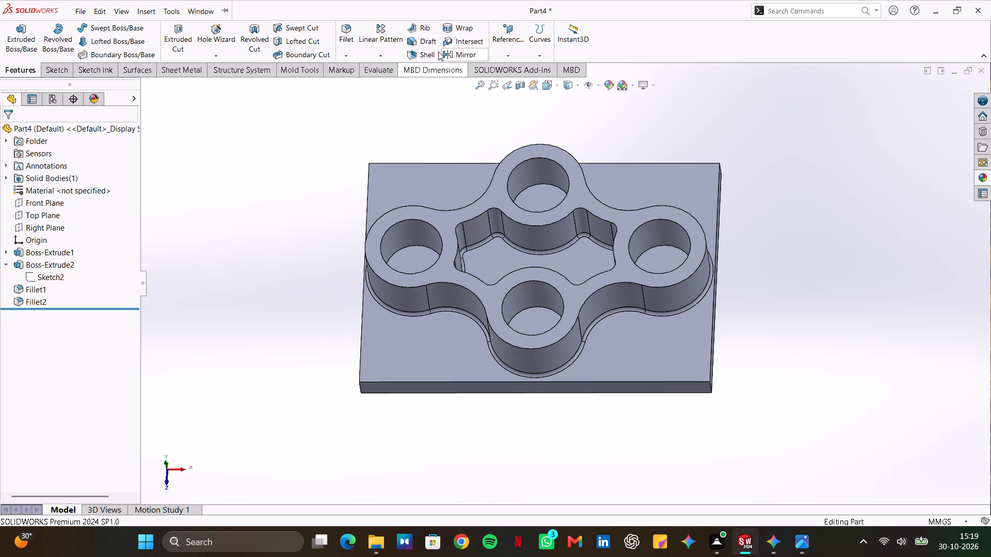
# Fillet the four vertical corner edges of the base plate with a 15 mm radius.
pyautogui.click(350, 32)
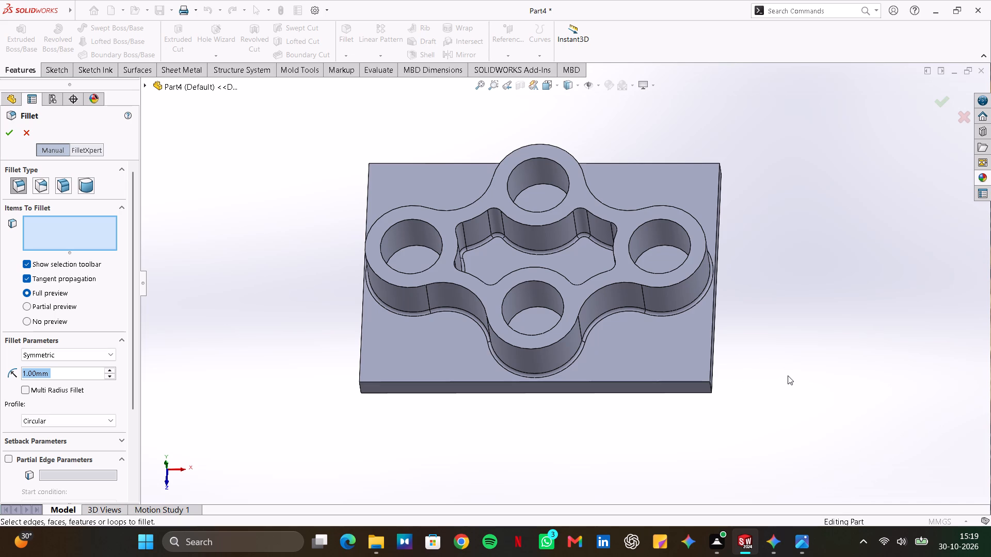
pyautogui.moveTo(793, 382); pyautogui.dragTo(710, 357, button='middle')
pyautogui.moveTo(800, 382); pyautogui.dragTo(710, 357)
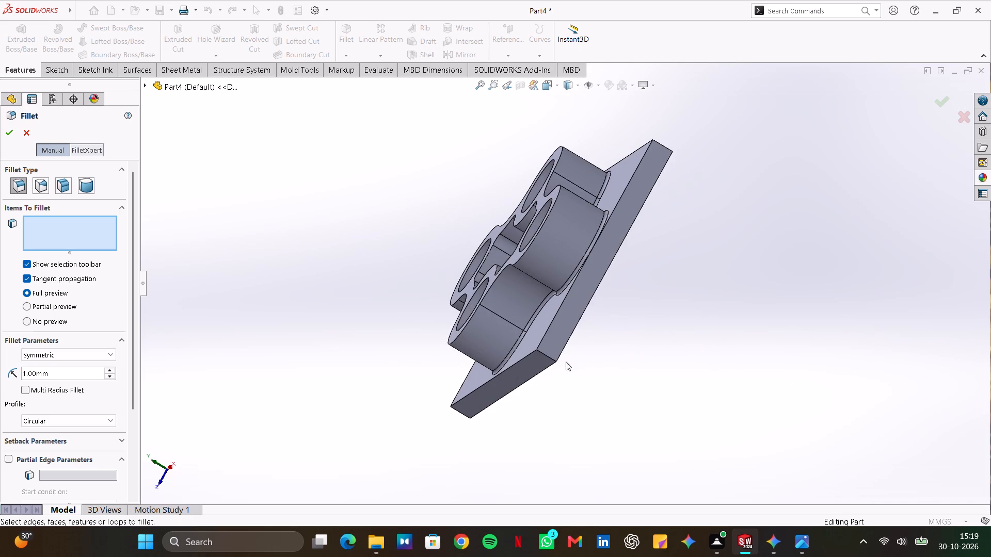
pyautogui.click(549, 356)
pyautogui.moveTo(699, 257); pyautogui.dragTo(694, 368, button='middle')
pyautogui.moveTo(712, 259); pyautogui.dragTo(694, 368)
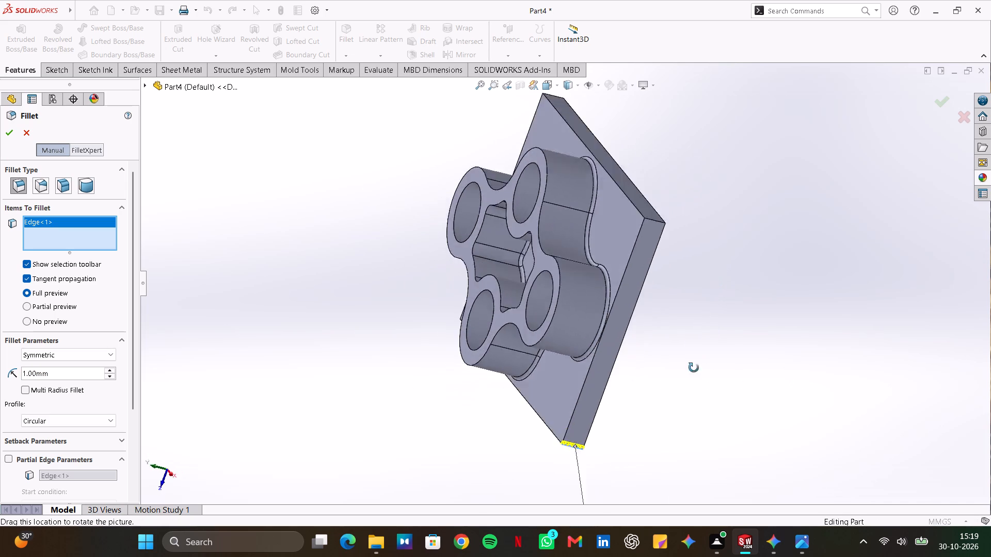
pyautogui.moveTo(694, 368); pyautogui.dragTo(694, 423)
pyautogui.moveTo(694, 368); pyautogui.dragTo(694, 423, button='middle')
pyautogui.click(638, 319)
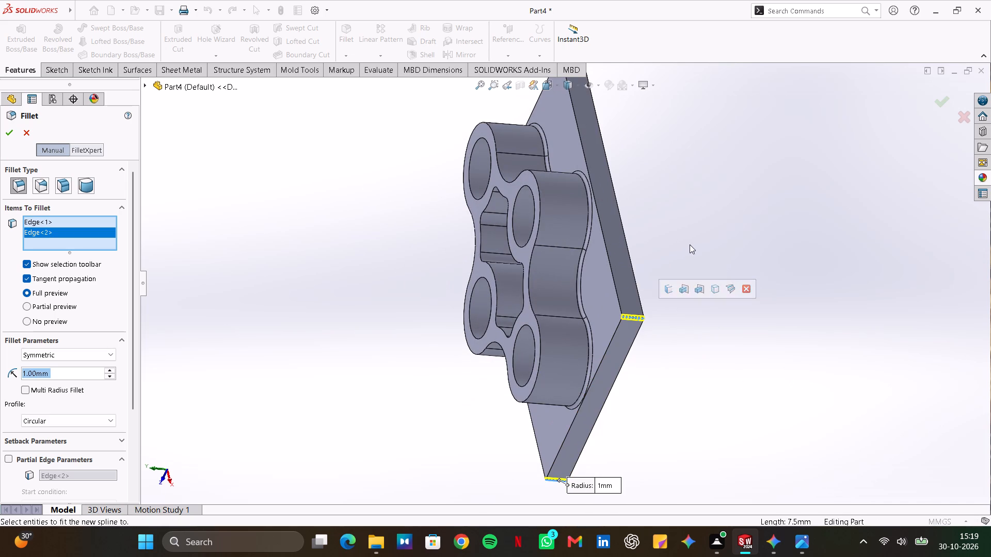
pyautogui.moveTo(690, 211); pyautogui.dragTo(754, 473, button='middle')
pyautogui.moveTo(693, 211); pyautogui.dragTo(755, 475)
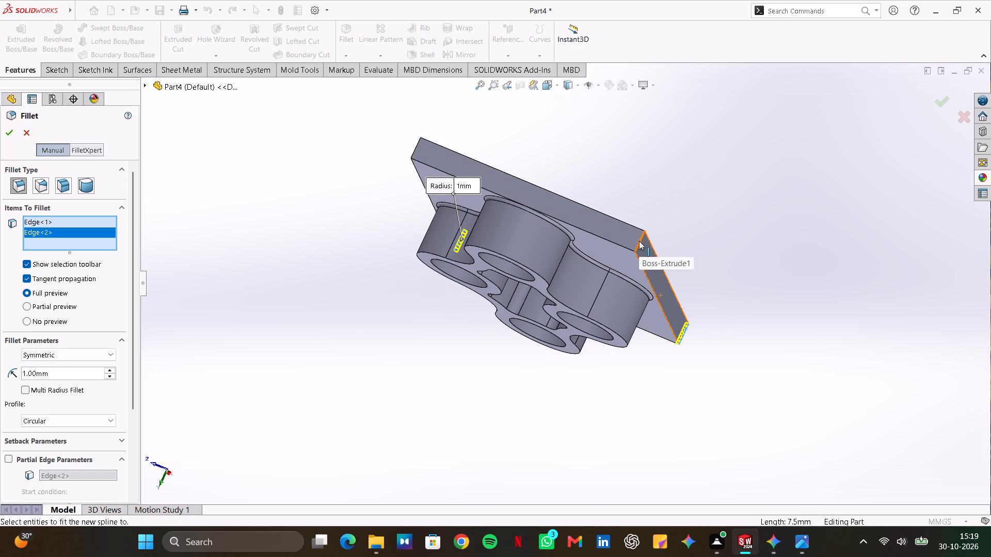
pyautogui.click(639, 241)
pyautogui.moveTo(314, 174); pyautogui.dragTo(460, 245)
pyautogui.moveTo(314, 174); pyautogui.dragTo(460, 245, button='middle')
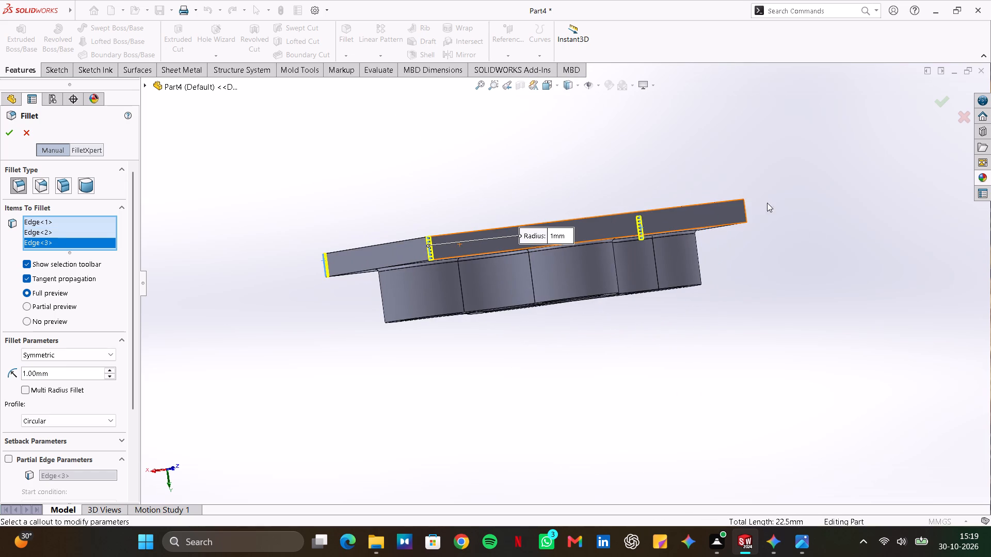
pyautogui.click(745, 214)
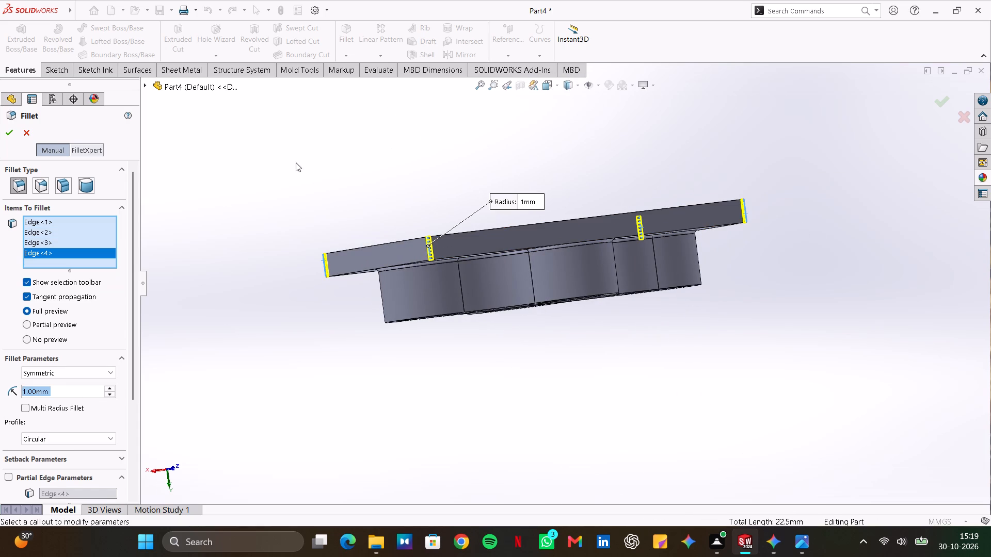
pyautogui.write('15')
pyautogui.press('Return')
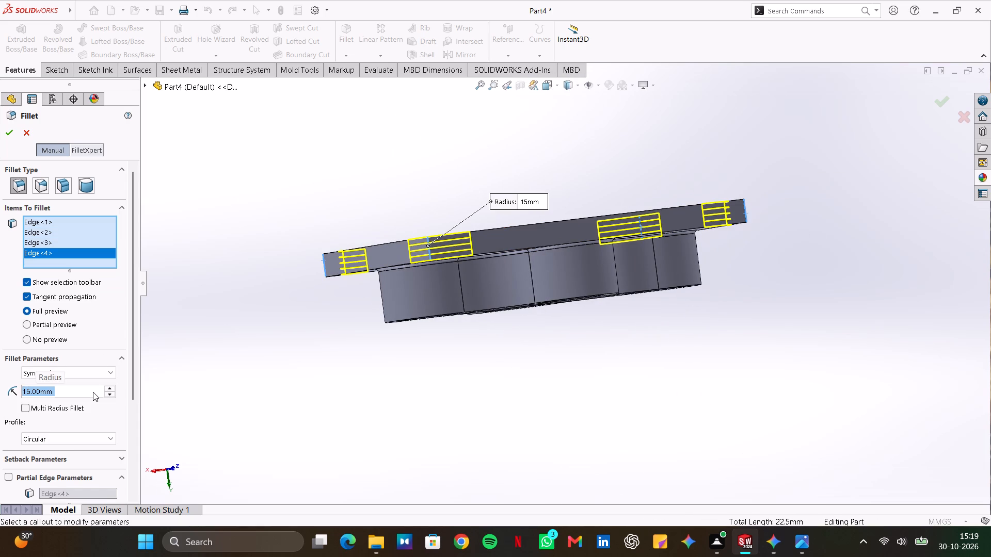
pyautogui.click(12, 132)
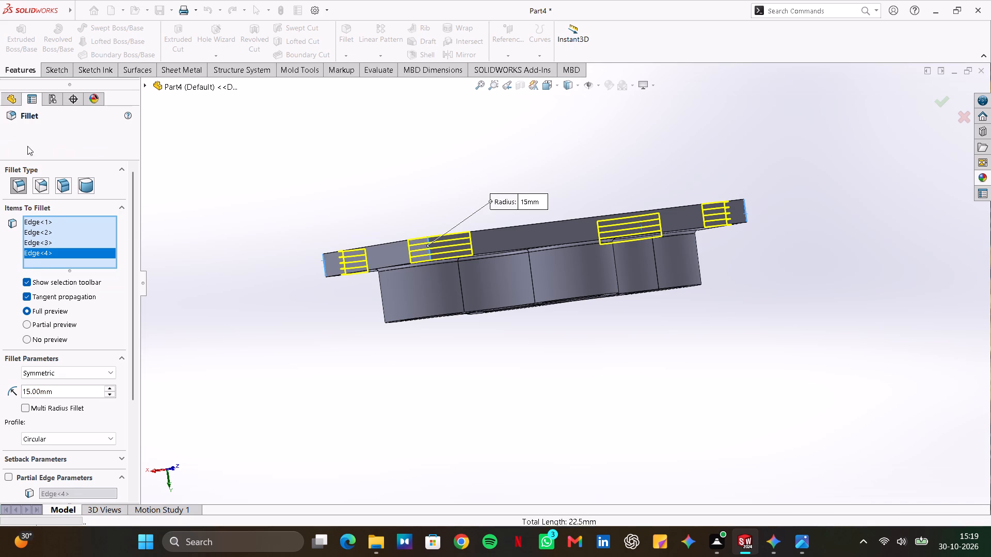
# Sketch two circles on the Top Plane near the plate's upper-left and lower-left corners, about 7 mm and 8.6 mm in diameter.
pyautogui.click(547, 420)
pyautogui.moveTo(549, 423); pyautogui.dragTo(525, 142, button='middle')
pyautogui.moveTo(558, 429); pyautogui.dragTo(525, 142)
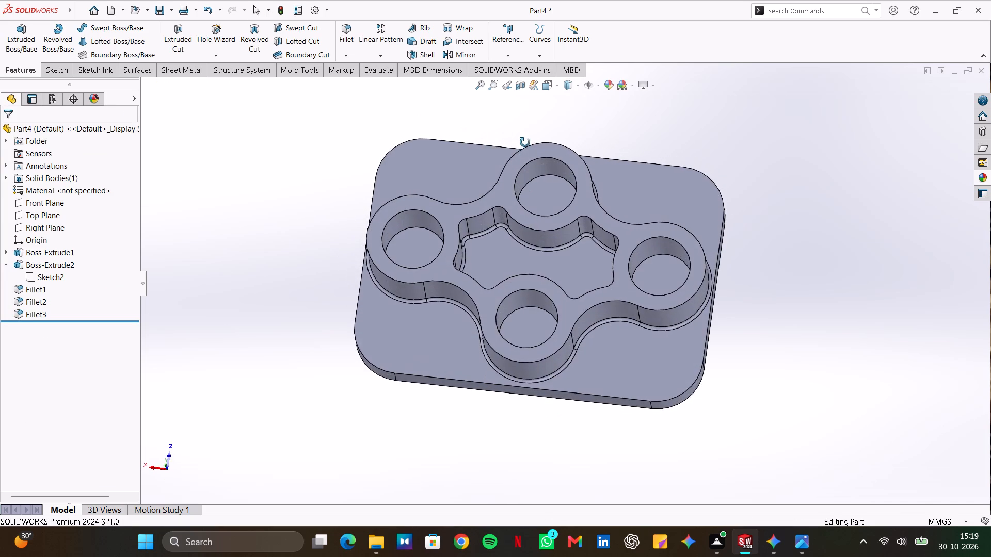
pyautogui.moveTo(525, 142); pyautogui.dragTo(542, 182, button='middle')
pyautogui.moveTo(525, 142); pyautogui.dragTo(542, 182)
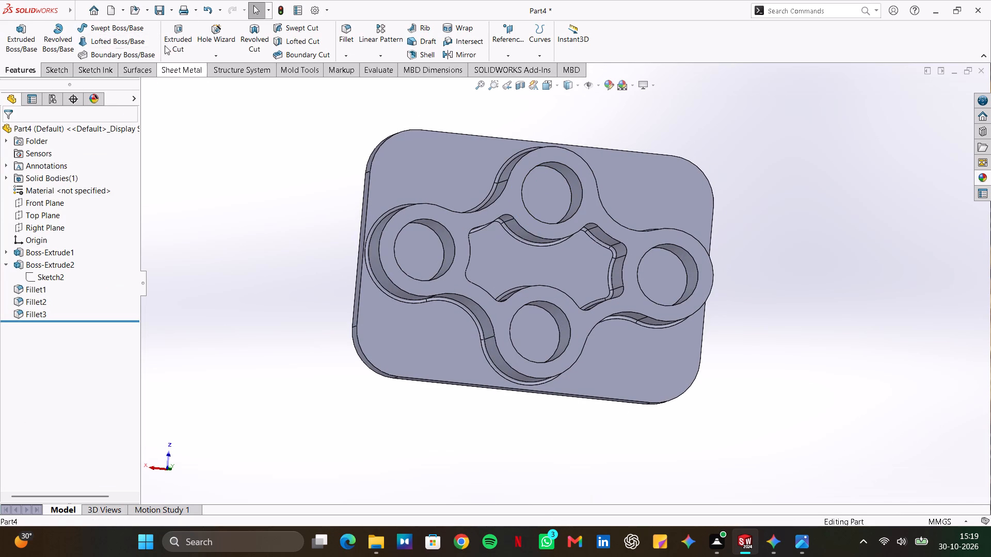
pyautogui.click(54, 74)
pyautogui.click(19, 31)
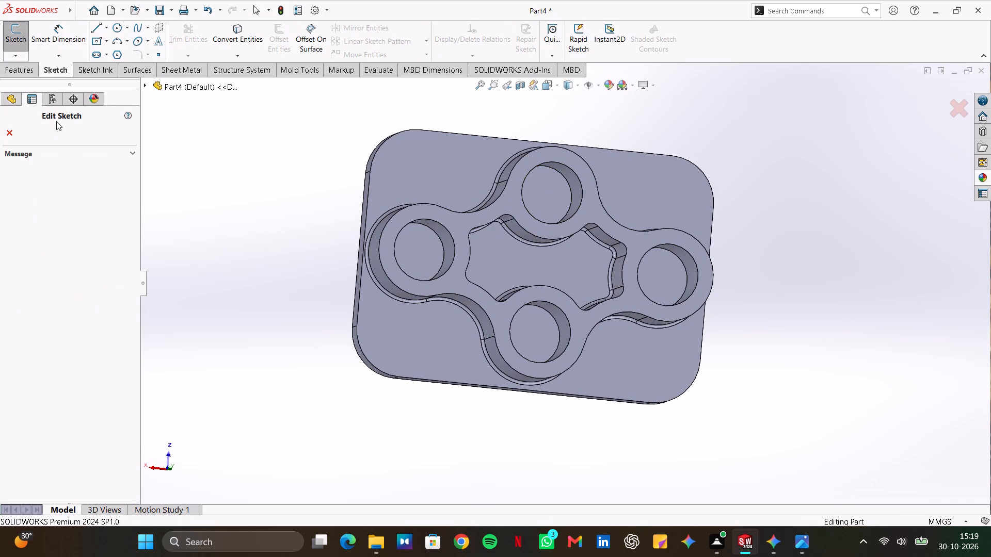
pyautogui.click(10, 97)
pyautogui.click(52, 217)
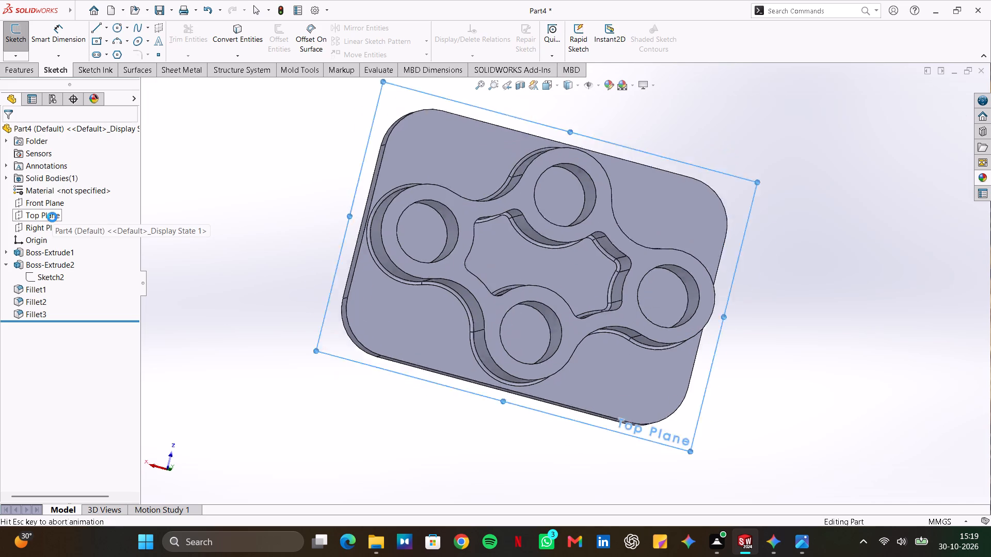
pyautogui.click(117, 32)
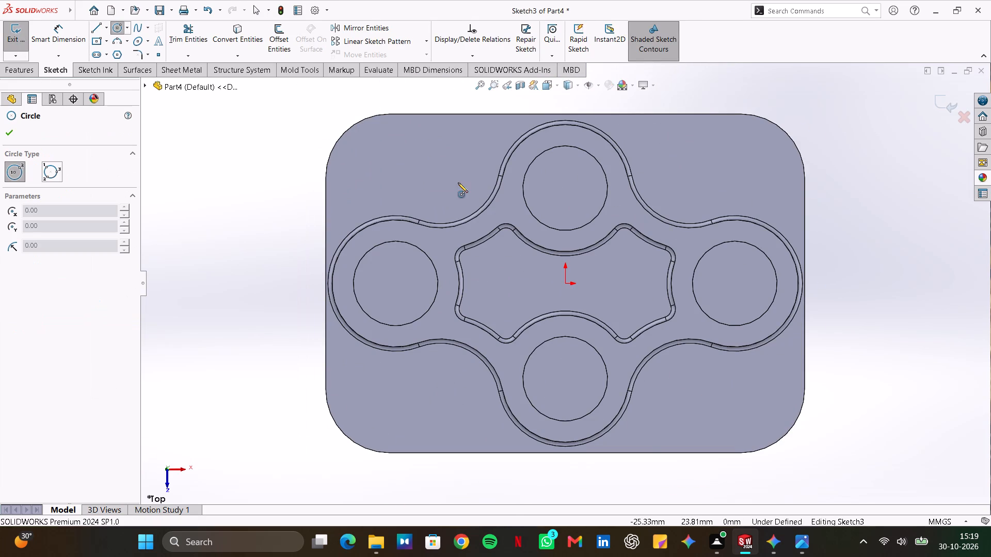
pyautogui.click(388, 166)
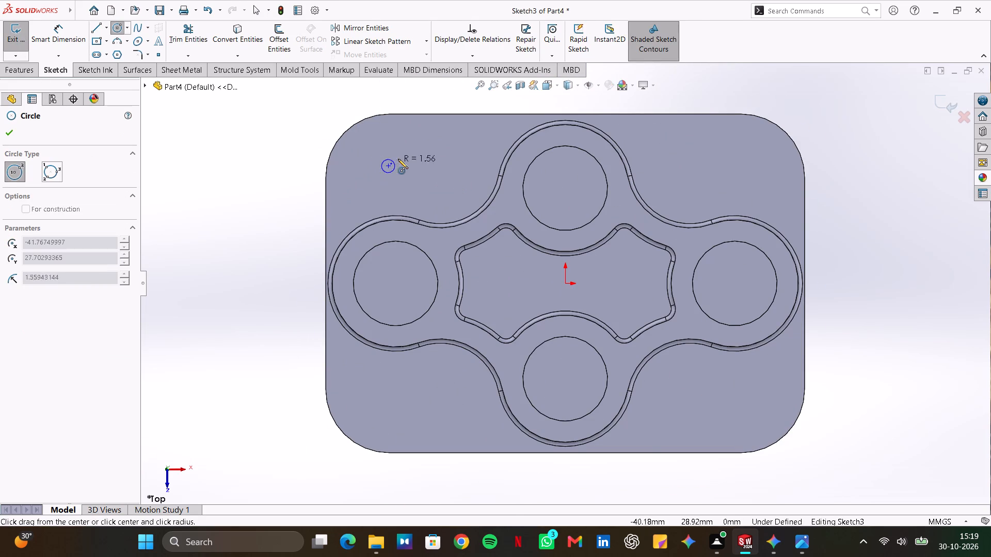
pyautogui.click(400, 157)
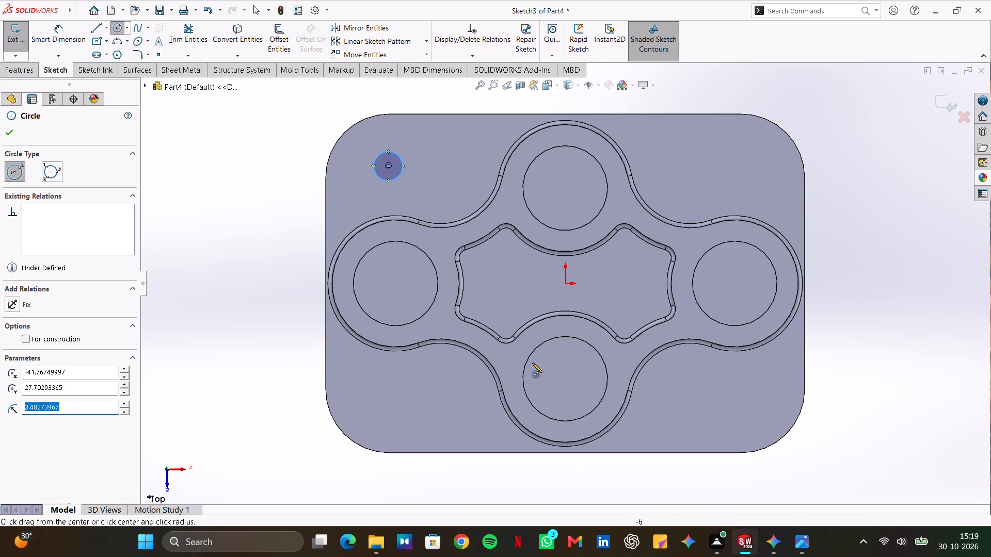
pyautogui.click(391, 415)
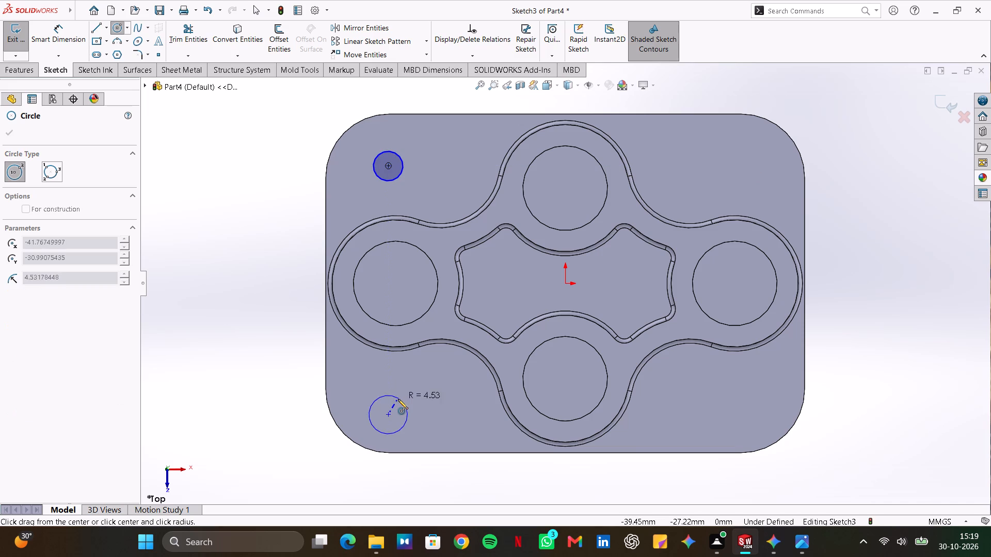
pyautogui.click(398, 399)
pyautogui.press('Escape')
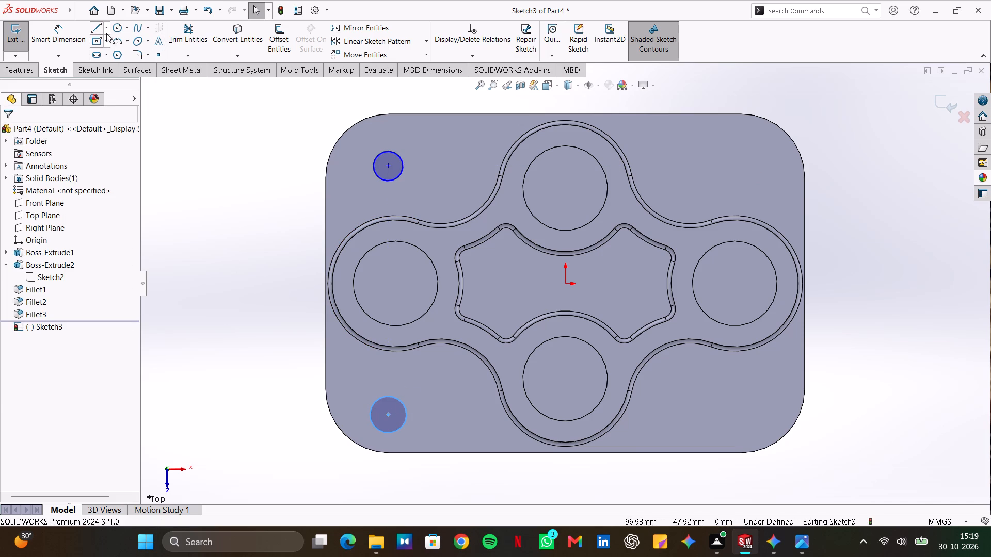
# Draw a vertical and a horizontal centerline through the origin, both extending past the plate's edges, the horizontal one about 154 mm long.
pyautogui.click(108, 30)
pyautogui.click(114, 53)
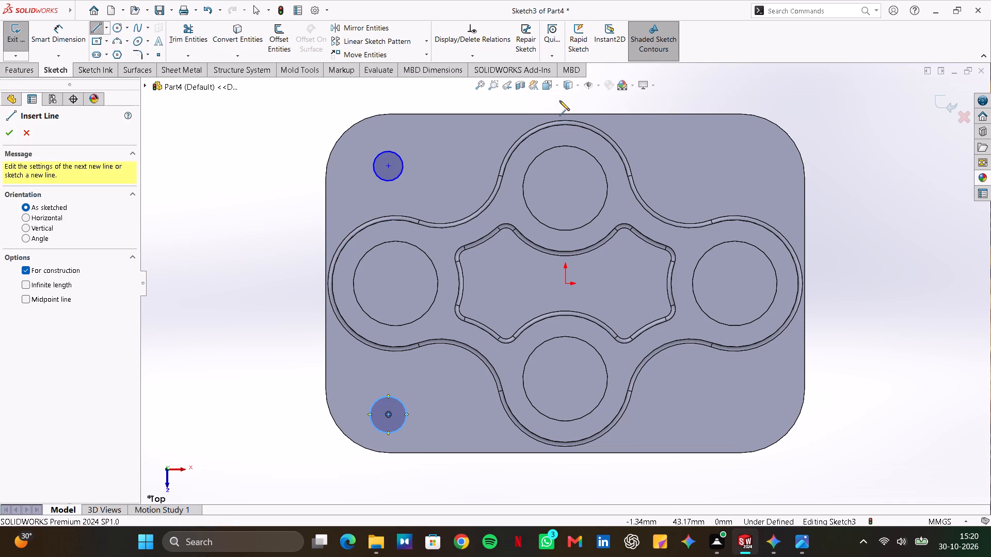
pyautogui.click(566, 101)
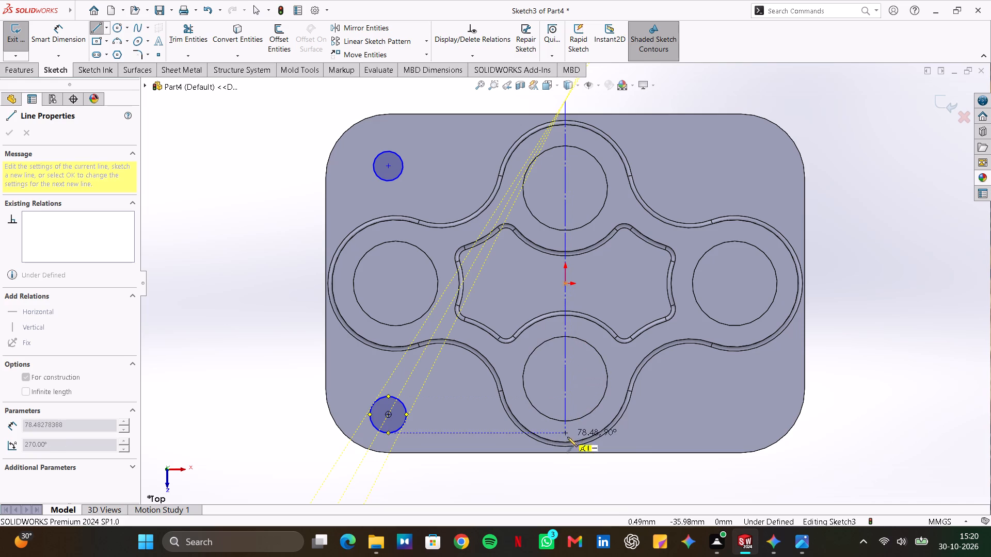
pyautogui.click(566, 489)
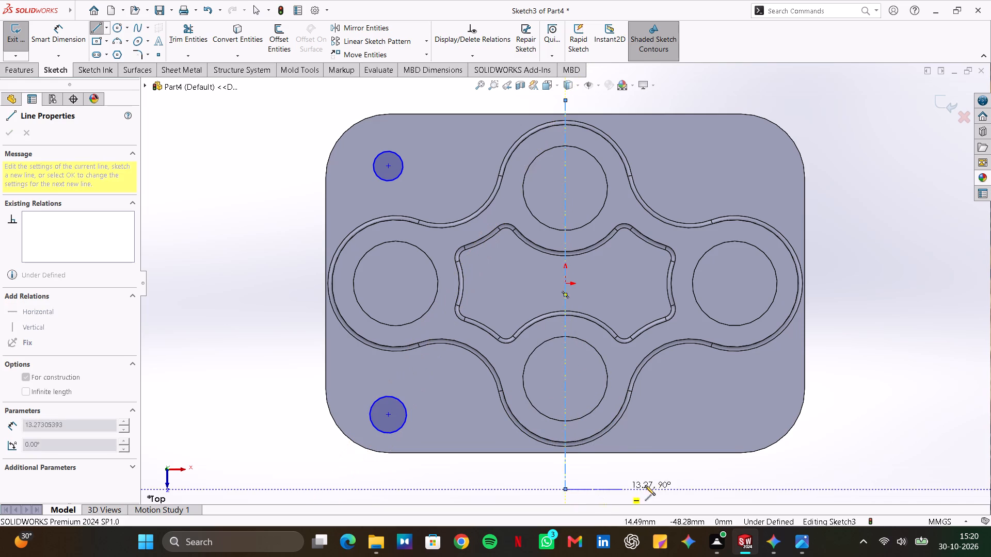
pyautogui.doubleClick(660, 482)
pyautogui.click(899, 283)
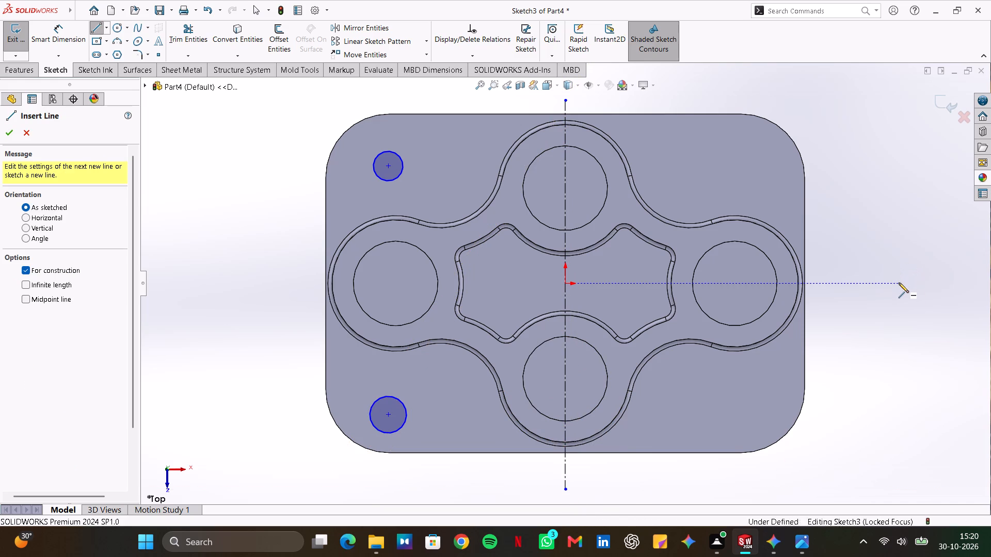
pyautogui.click(248, 286)
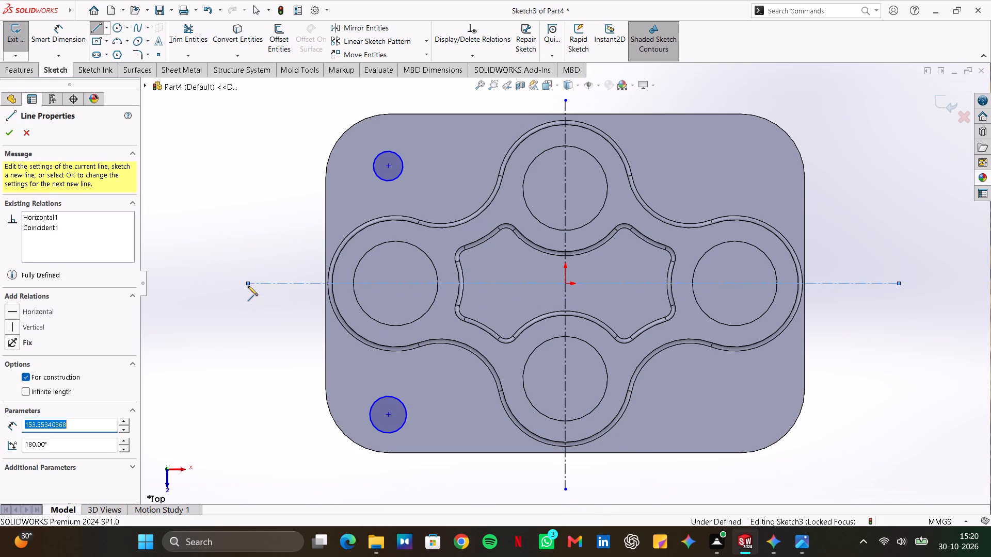
pyautogui.doubleClick(274, 319)
pyautogui.press('Escape')
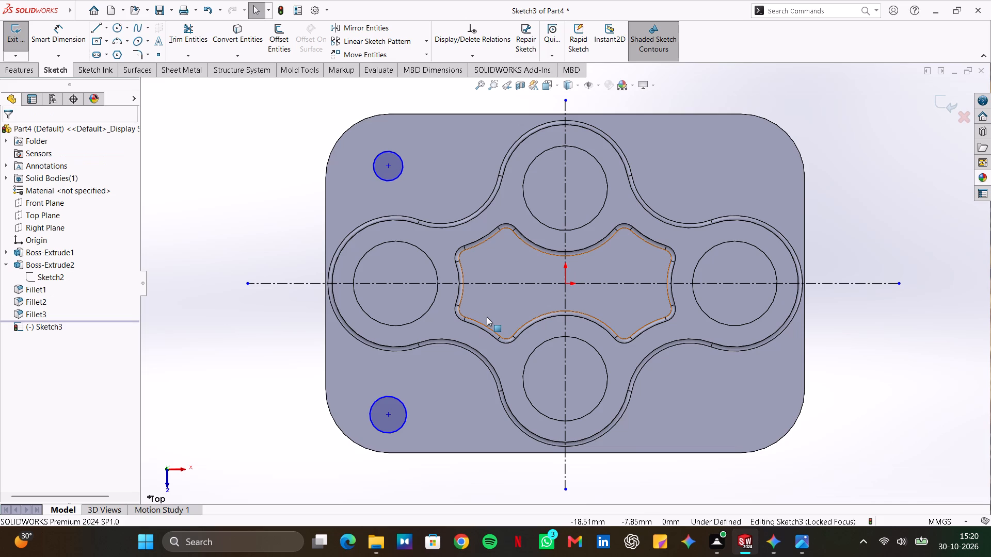
# Dimension both corner circles to a diameter of 10 mm.
pyautogui.click(52, 31)
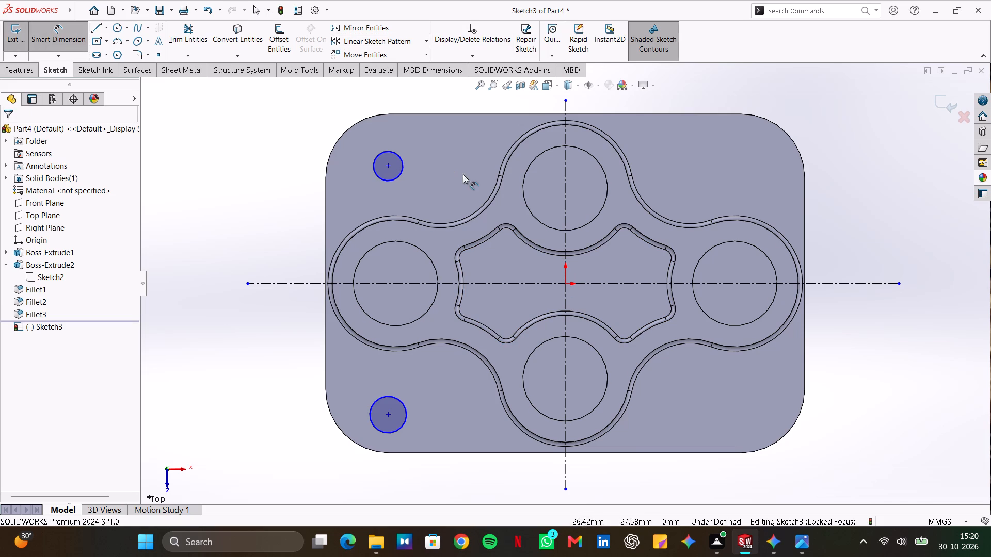
pyautogui.click(399, 156)
pyautogui.click(285, 141)
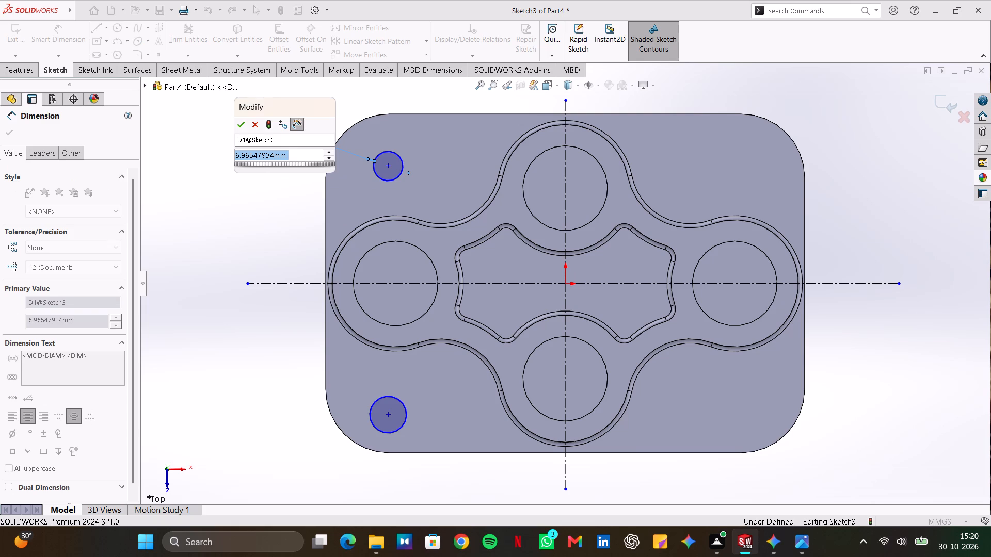
pyautogui.write('10')
pyautogui.press('Return')
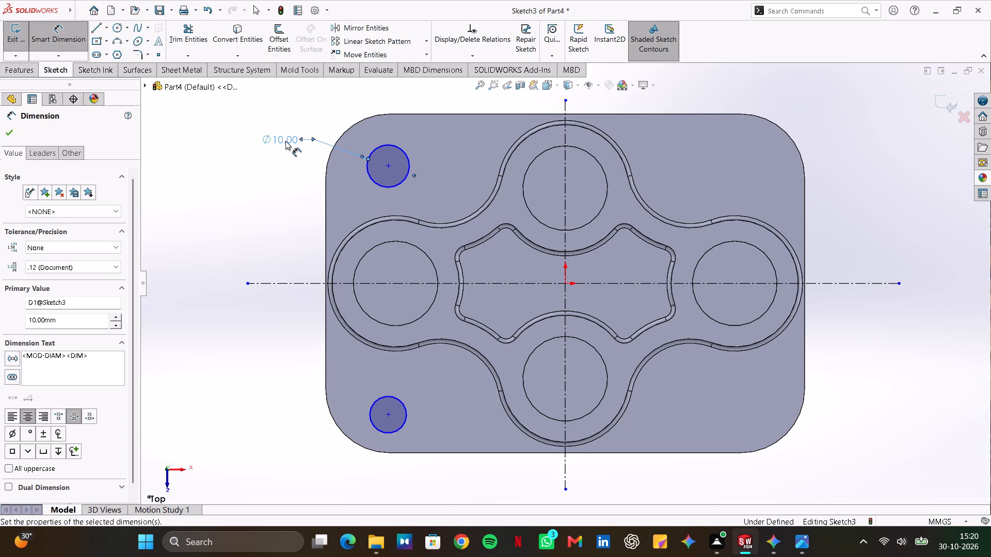
pyautogui.click(387, 433)
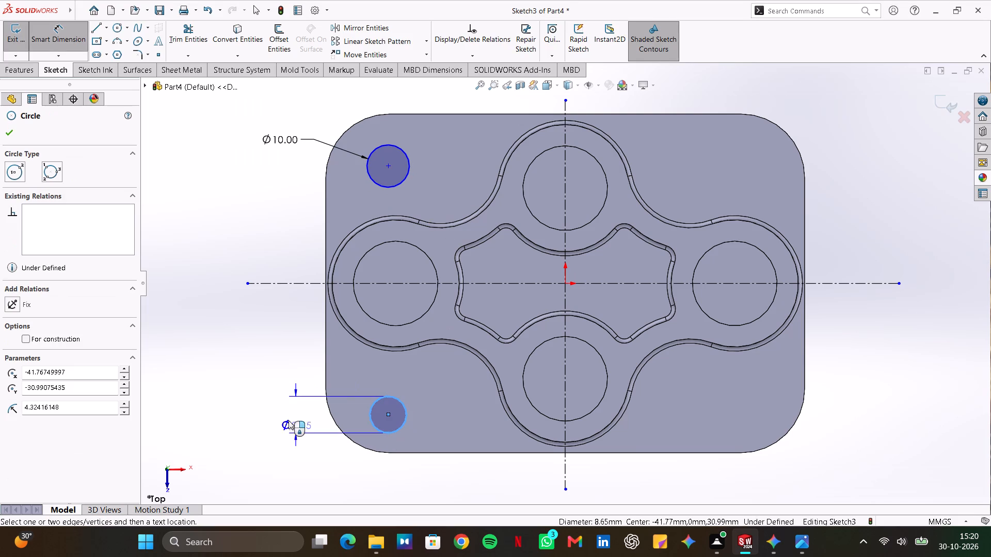
pyautogui.click(276, 382)
pyautogui.write('10')
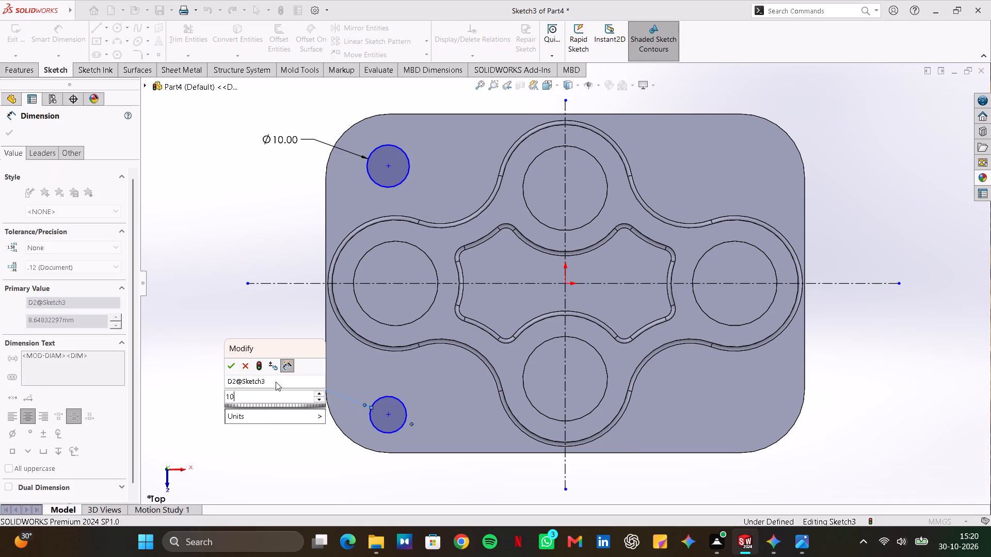
pyautogui.press('Return')
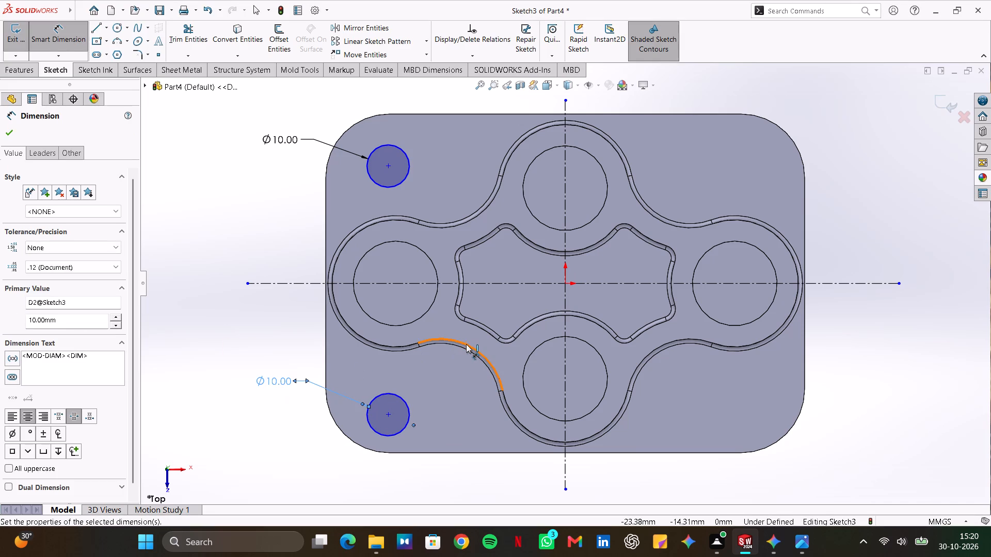
# Dimension the upper circle's centre 25 mm from the horizontal centerline.
pyautogui.click(388, 166)
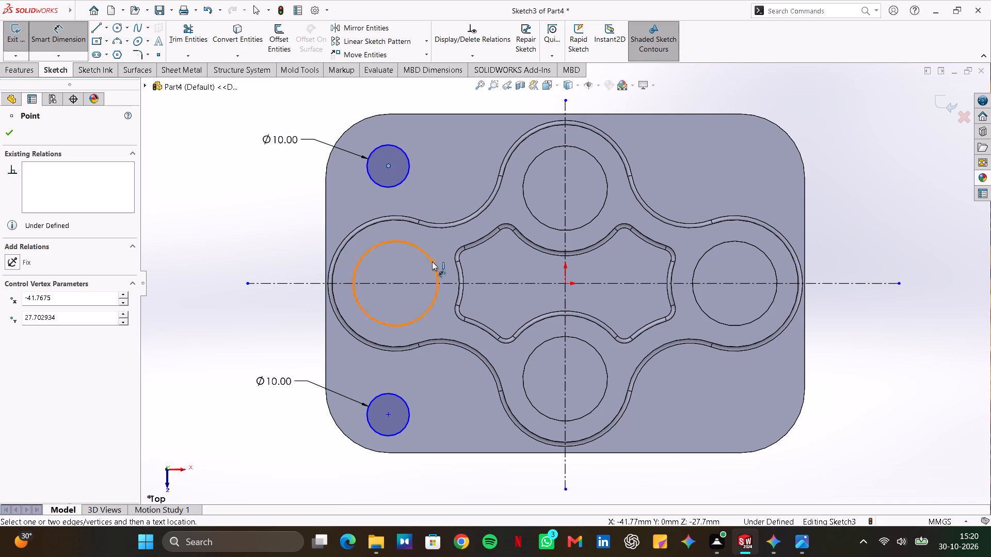
pyautogui.click(429, 283)
pyautogui.click(278, 218)
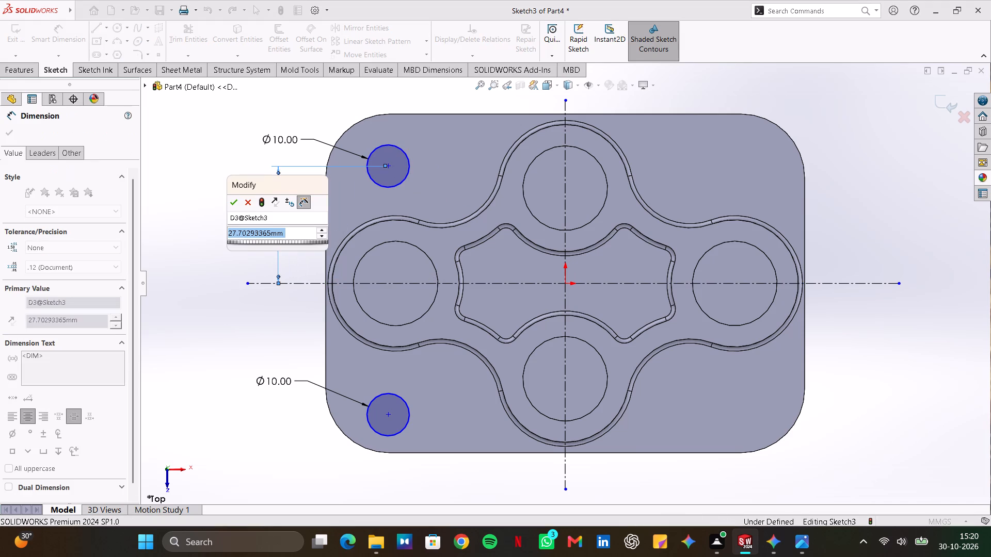
pyautogui.write('25')
pyautogui.press('Return')
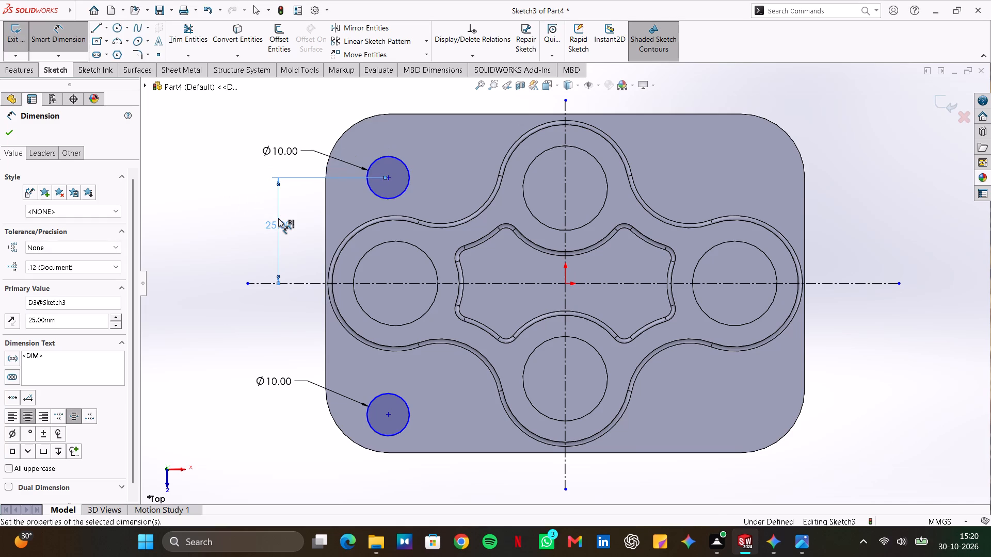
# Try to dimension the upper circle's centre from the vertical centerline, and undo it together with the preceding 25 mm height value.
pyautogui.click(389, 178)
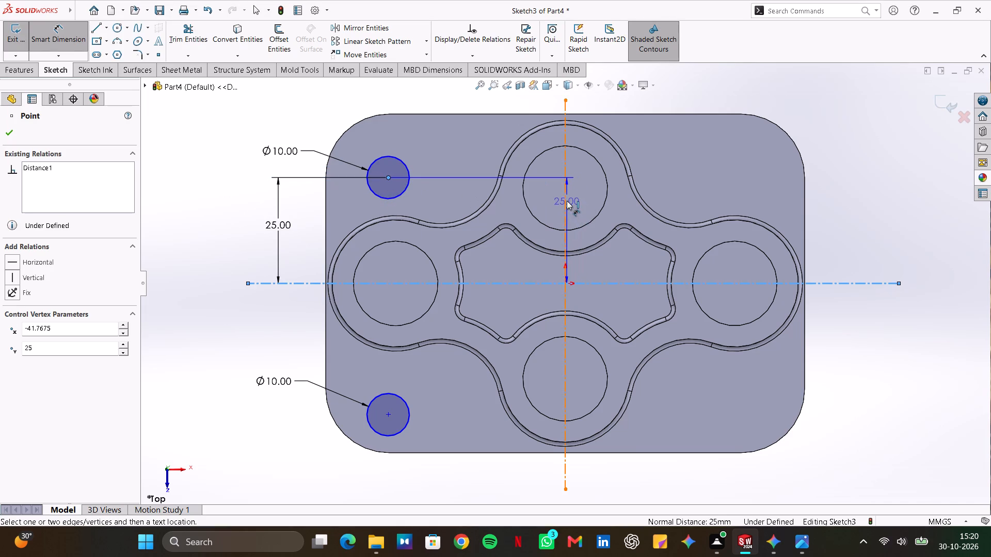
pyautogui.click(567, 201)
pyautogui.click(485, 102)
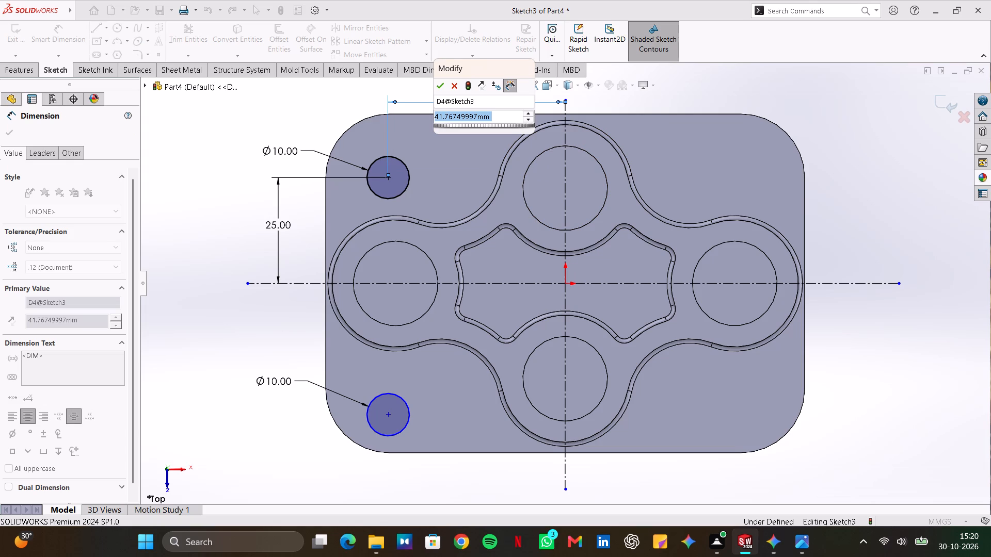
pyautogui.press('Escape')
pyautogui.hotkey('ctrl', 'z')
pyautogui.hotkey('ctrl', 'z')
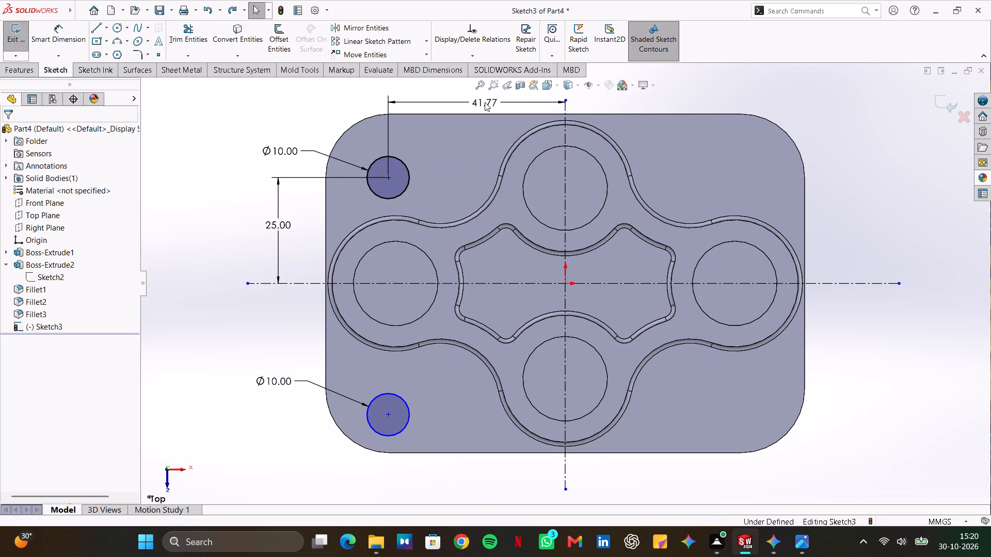
# Dimension the upper corner circle's centre 15 mm from the plate's left edge.
pyautogui.click(52, 31)
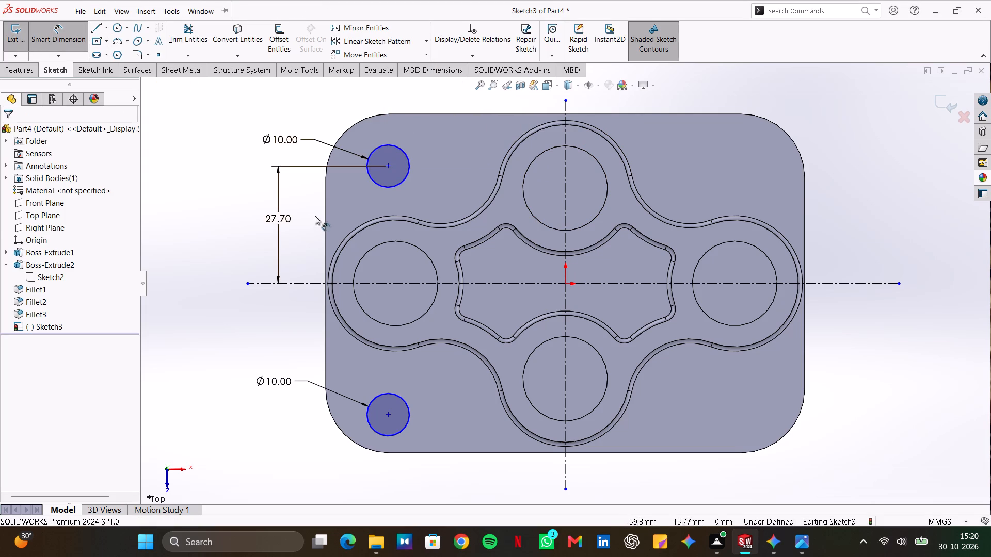
pyautogui.click(326, 203)
pyautogui.click(388, 163)
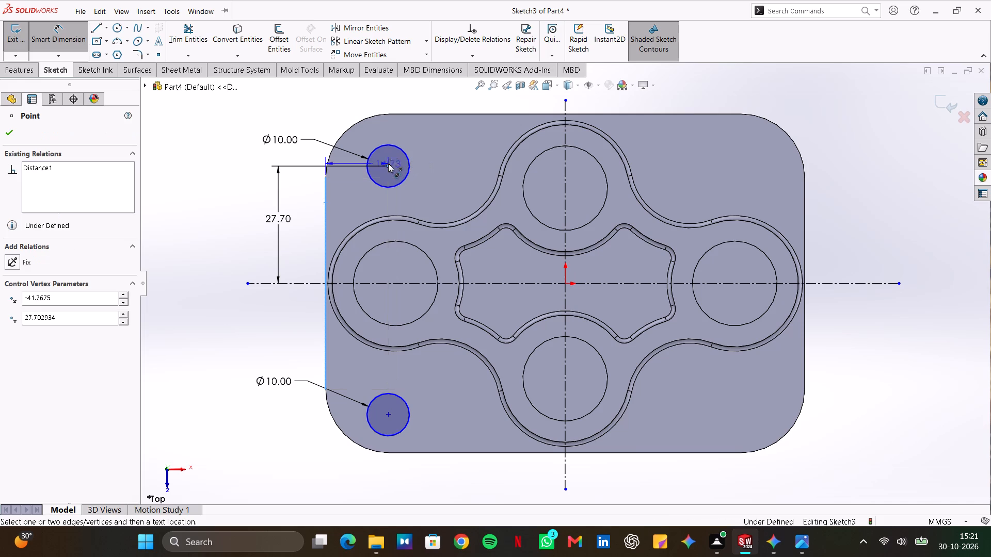
pyautogui.click(367, 93)
pyautogui.write('15')
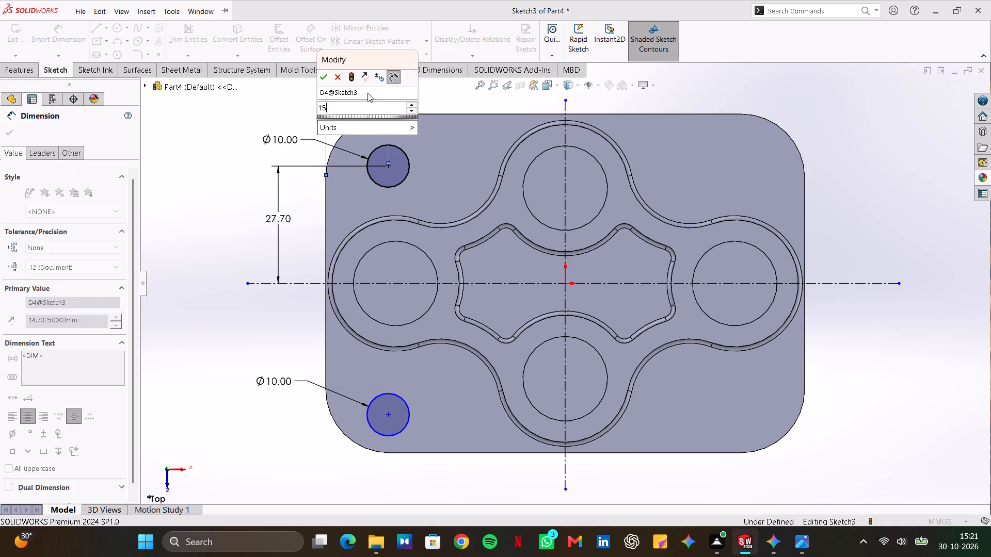
pyautogui.press('Return')
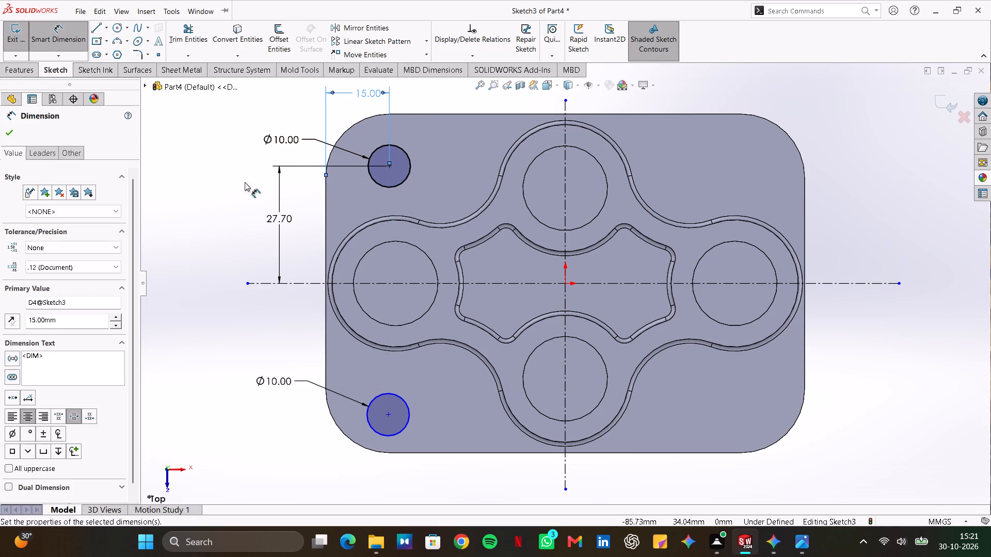
# Dimension the lower corner circle's centre 15 mm from the plate's left edge.
pyautogui.click(326, 369)
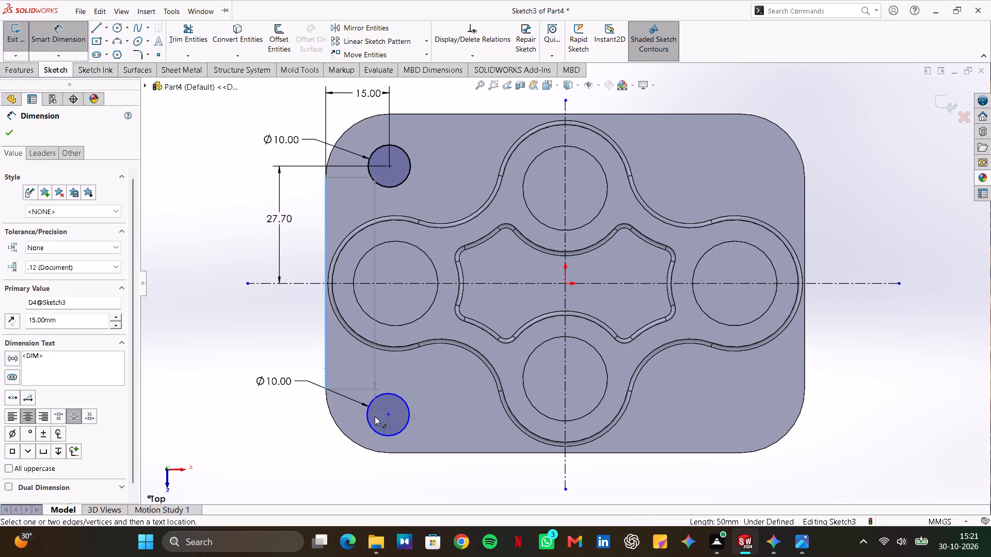
pyautogui.click(389, 416)
pyautogui.click(370, 481)
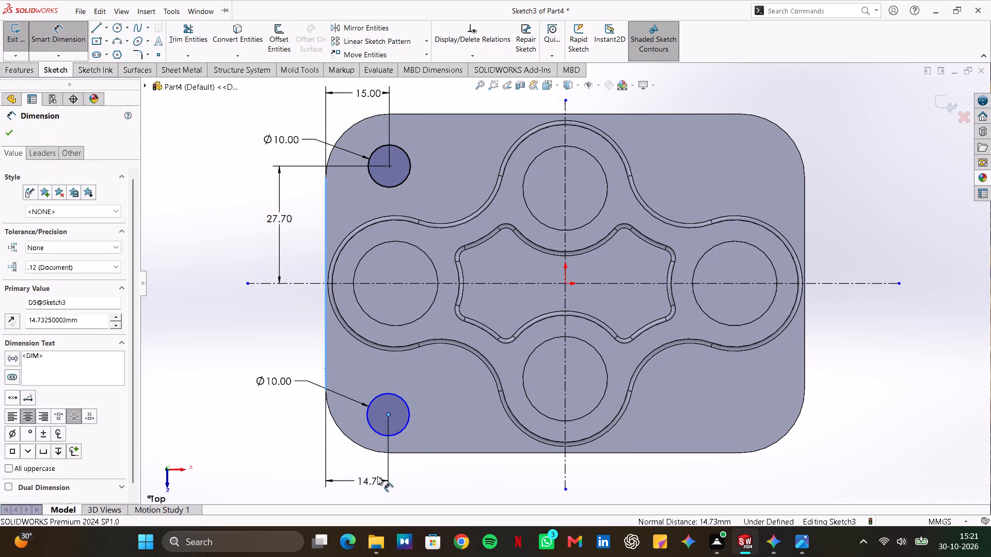
pyautogui.write('15')
pyautogui.press('Return')
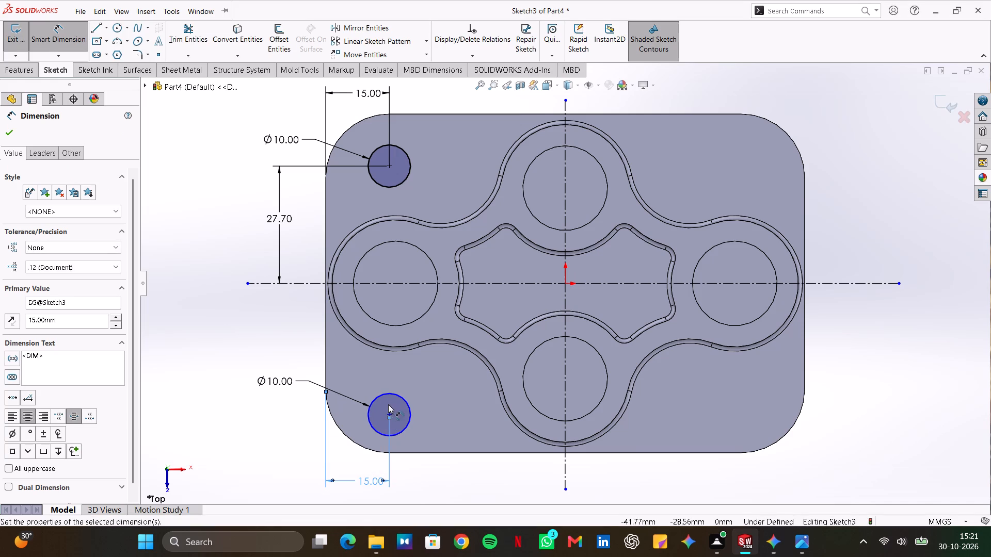
pyautogui.press('Escape')
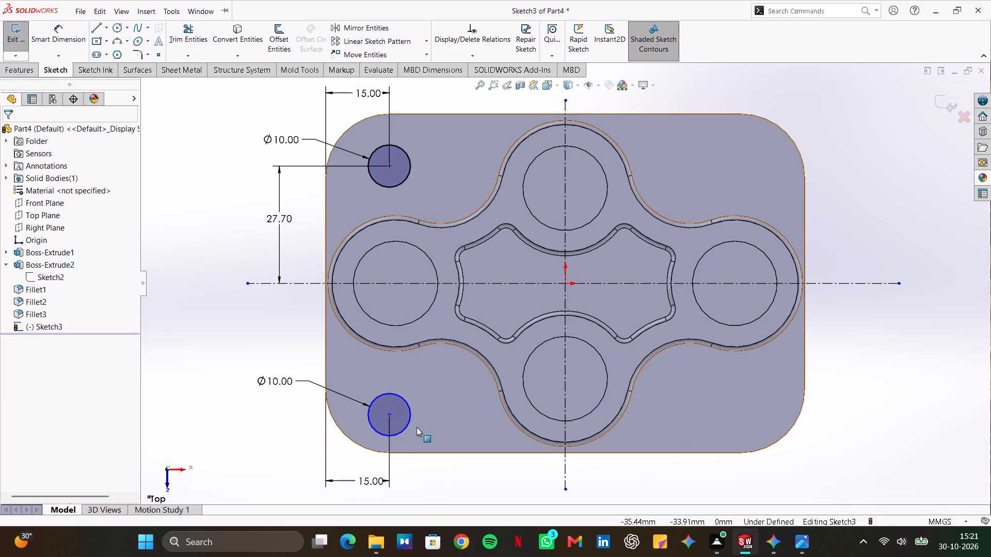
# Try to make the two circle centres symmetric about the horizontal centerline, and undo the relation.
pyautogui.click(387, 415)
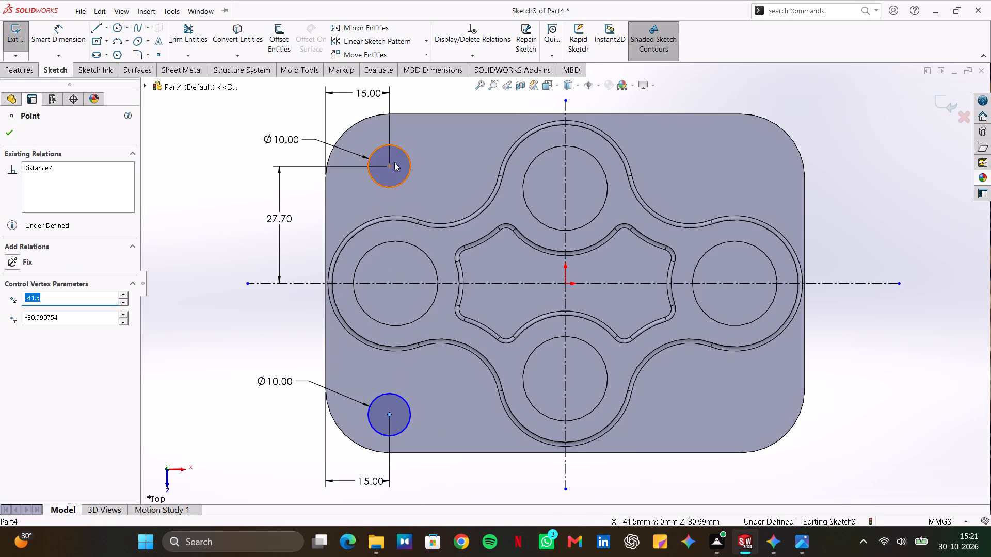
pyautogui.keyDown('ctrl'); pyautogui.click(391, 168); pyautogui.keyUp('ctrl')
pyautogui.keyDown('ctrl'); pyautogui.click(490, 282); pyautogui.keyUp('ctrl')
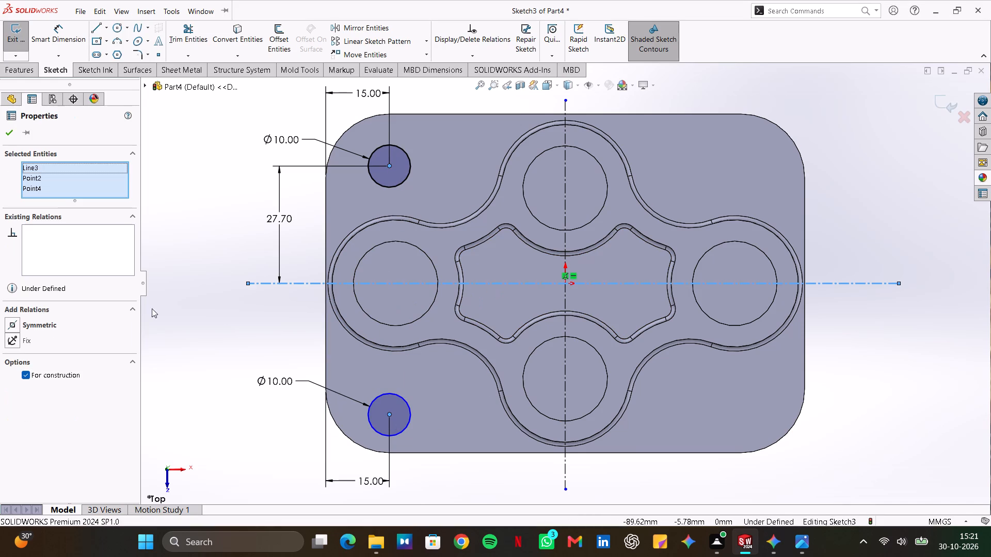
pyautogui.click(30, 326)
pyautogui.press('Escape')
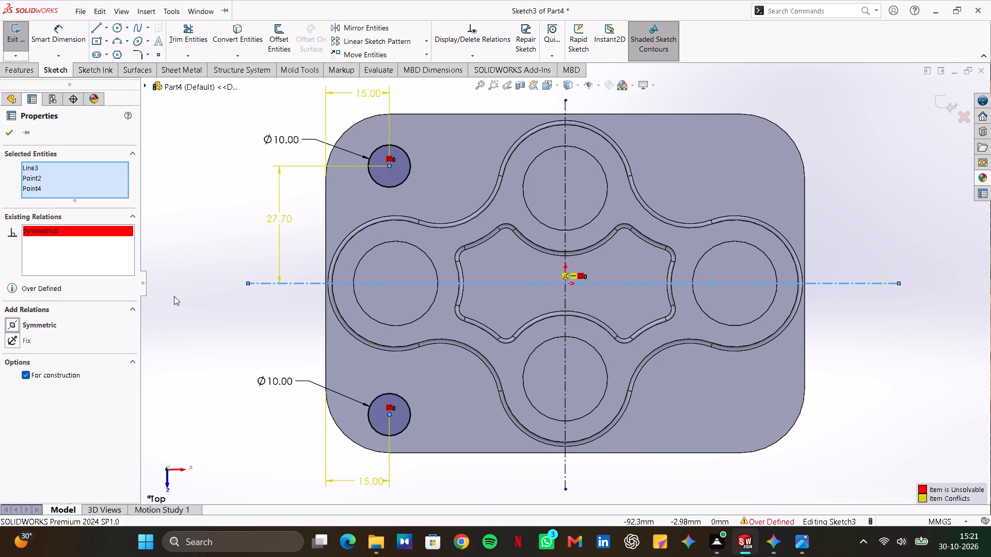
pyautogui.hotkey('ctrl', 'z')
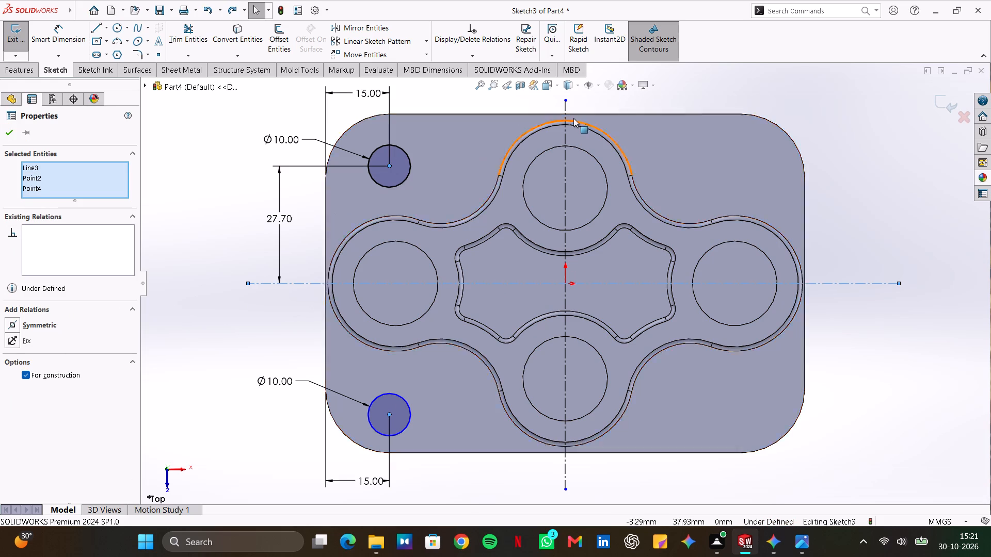
# Dimension the lower circle's centre 25 mm from the horizontal centerline.
pyautogui.click(53, 36)
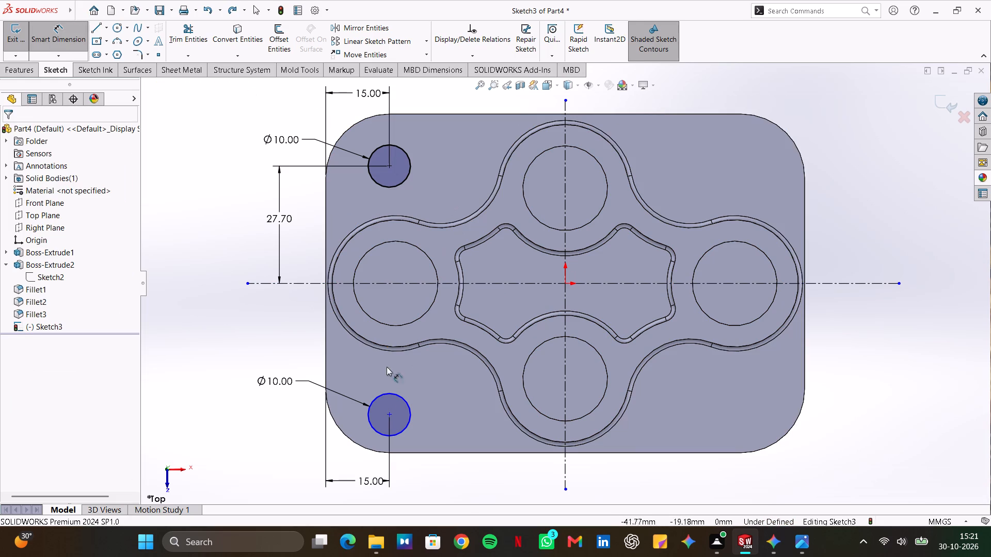
pyautogui.click(388, 416)
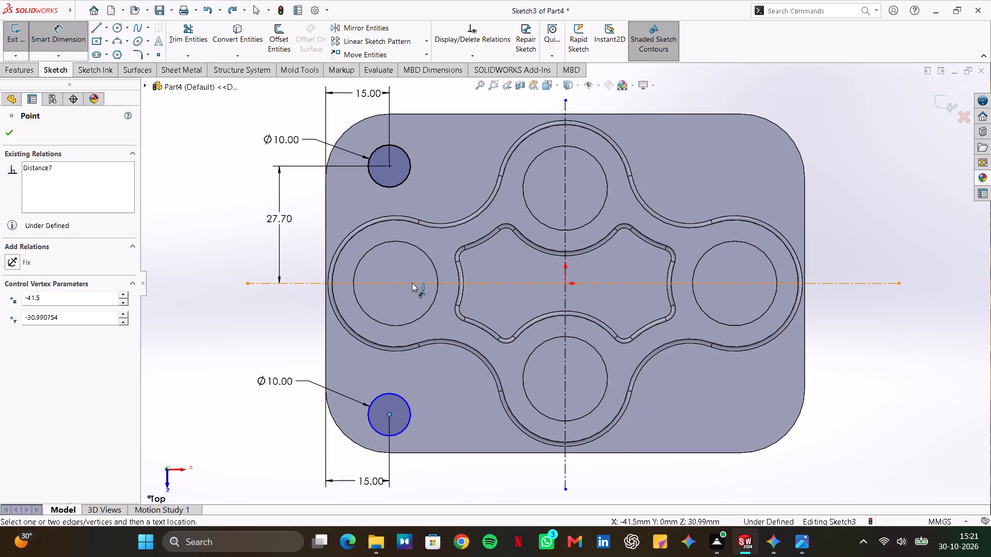
pyautogui.click(412, 283)
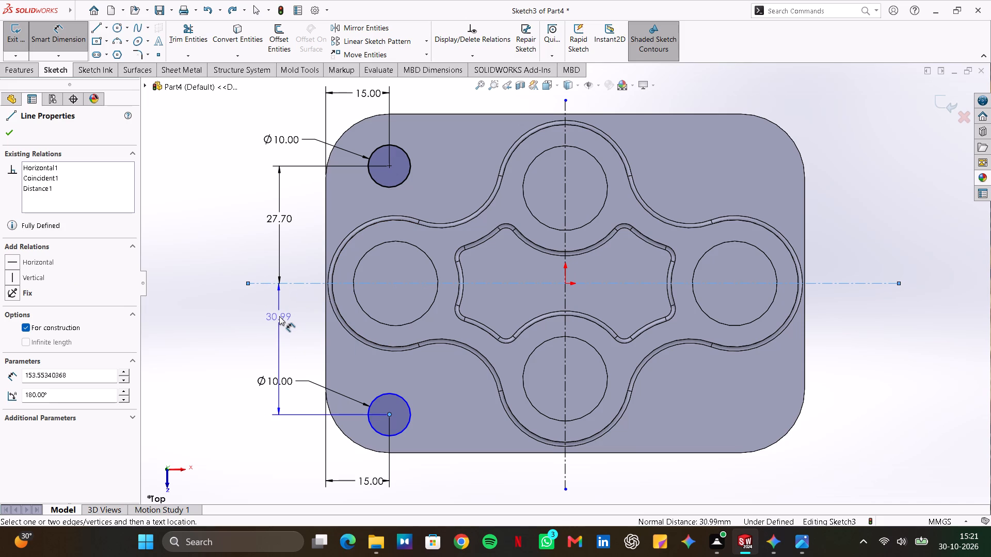
pyautogui.click(279, 316)
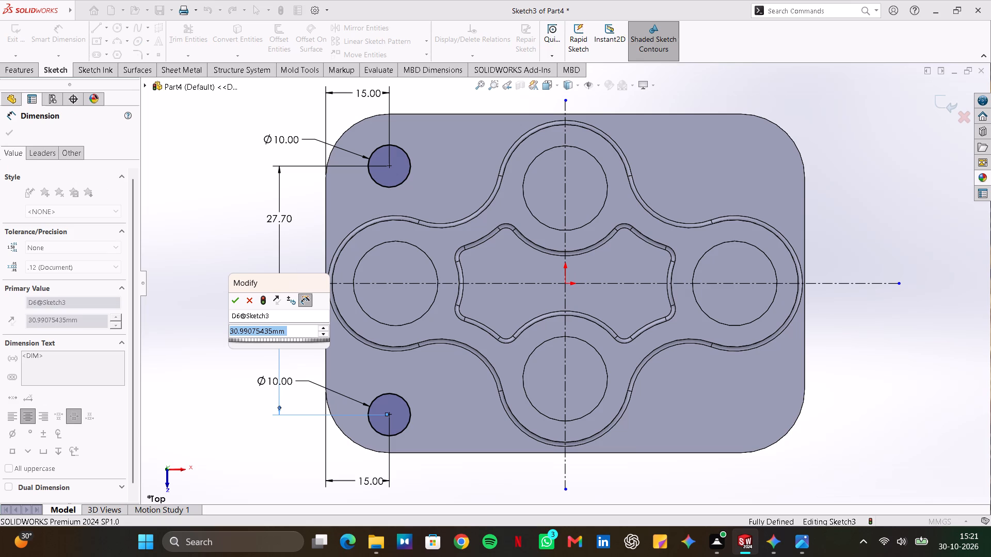
pyautogui.write('25')
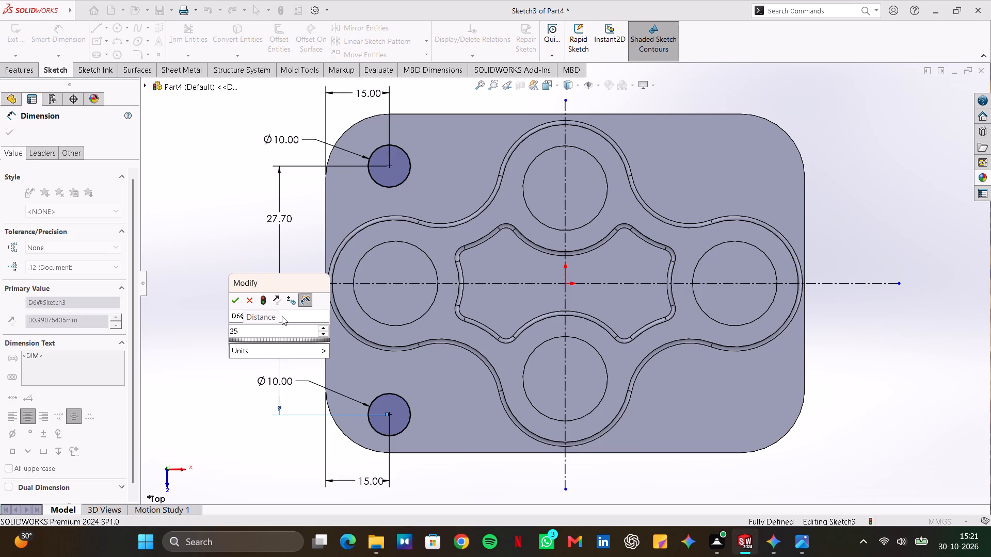
pyautogui.press('Return')
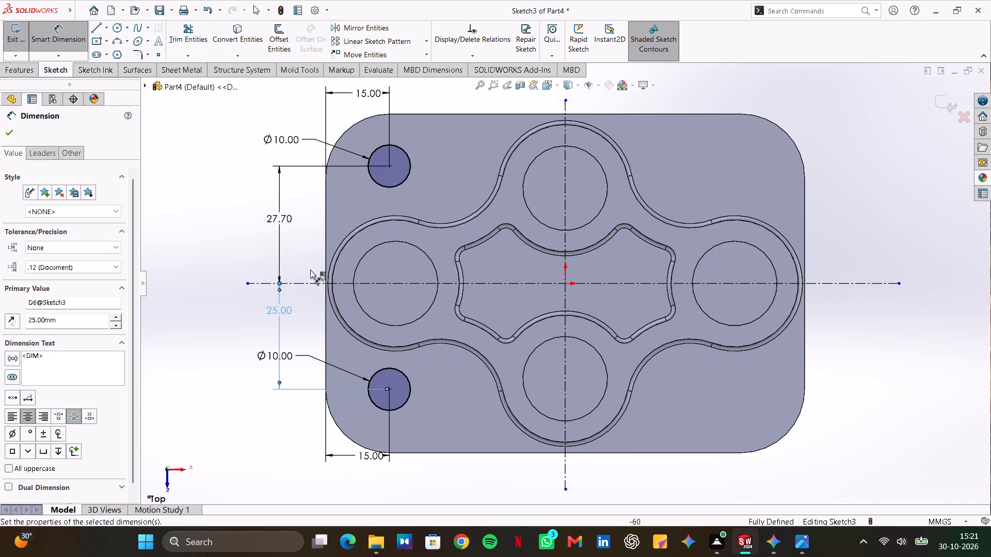
pyautogui.press('Escape')
# Set the upper circle's distance from the horizontal centerline to 25 mm.
pyautogui.doubleClick(278, 221)
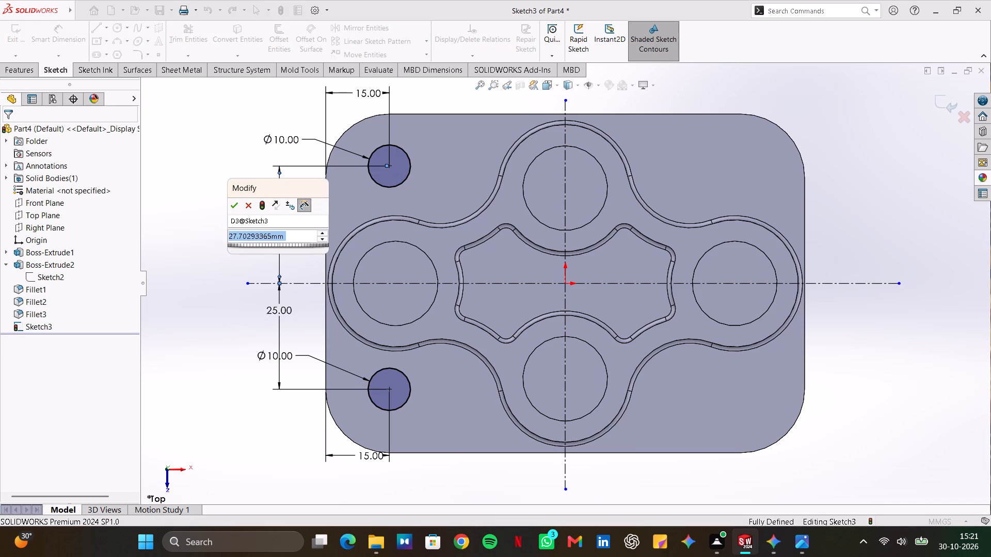
pyautogui.write('25')
pyautogui.press('Return')
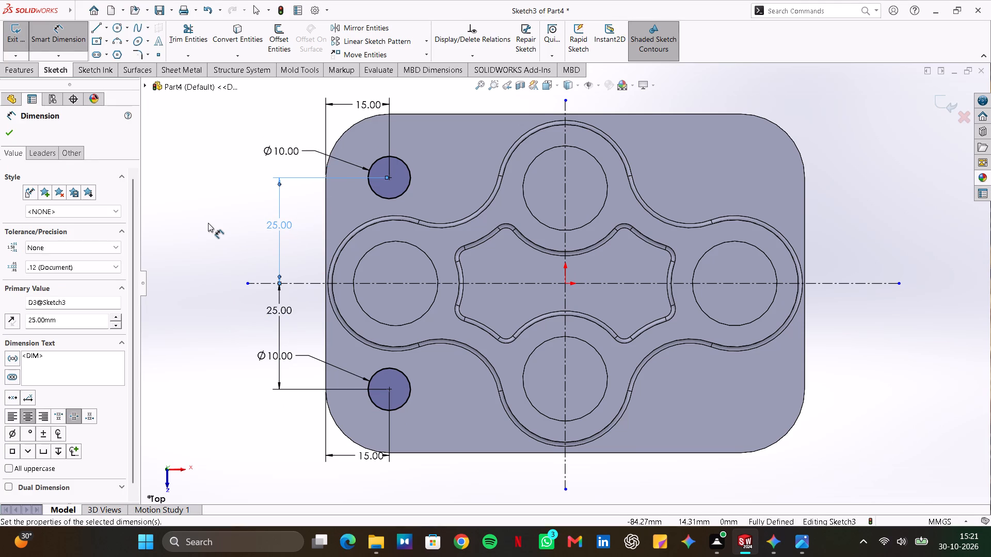
pyautogui.click(210, 238)
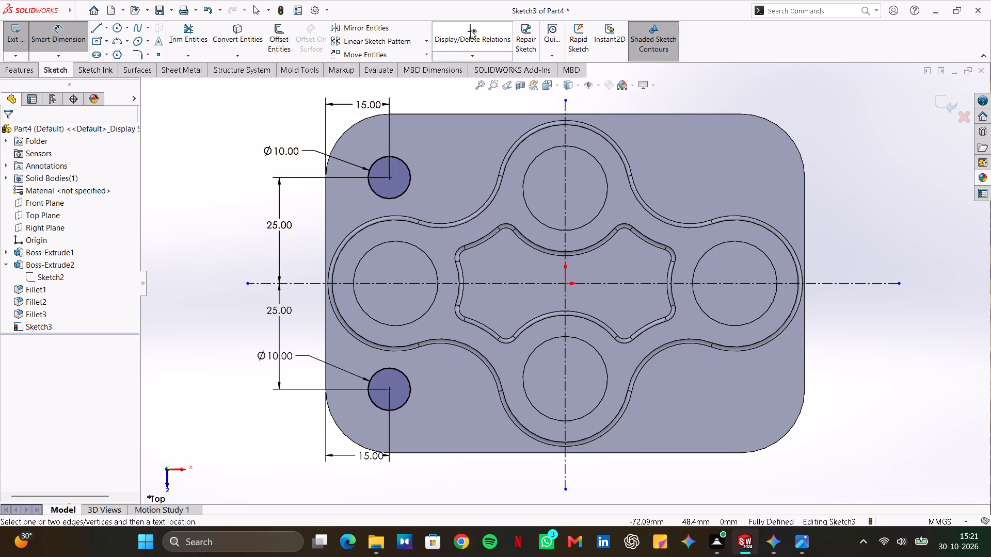
# Mirror both corner circles about the vertical centerline, keeping the originals, and exit the sketch.
pyautogui.click(392, 27)
pyautogui.click(397, 185)
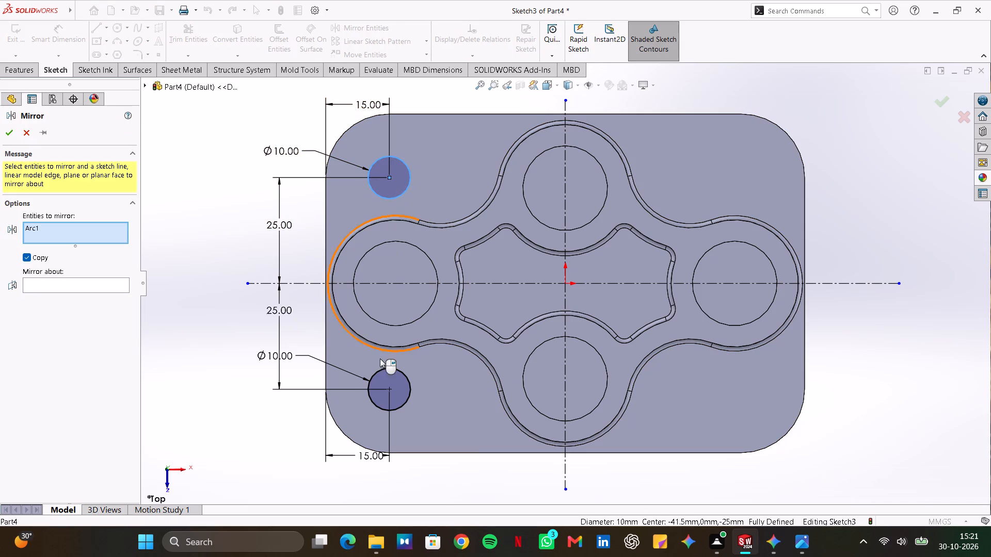
pyautogui.click(388, 380)
pyautogui.click(81, 304)
pyautogui.click(80, 298)
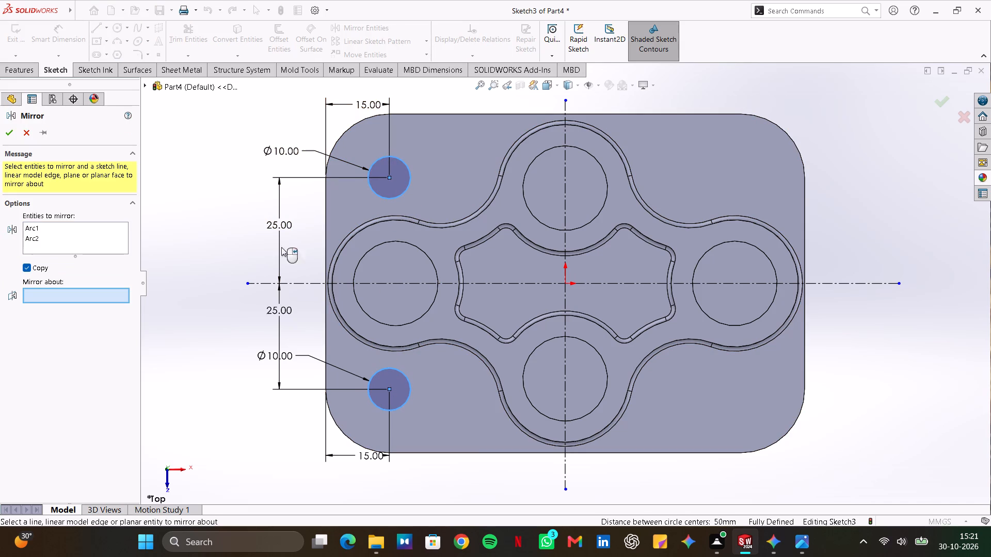
pyautogui.click(564, 173)
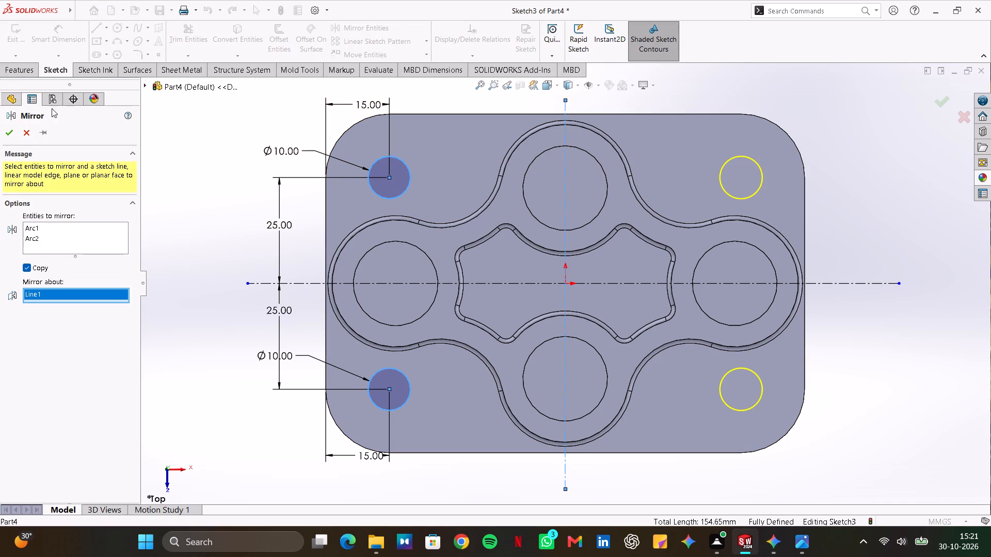
pyautogui.click(11, 132)
pyautogui.click(209, 142)
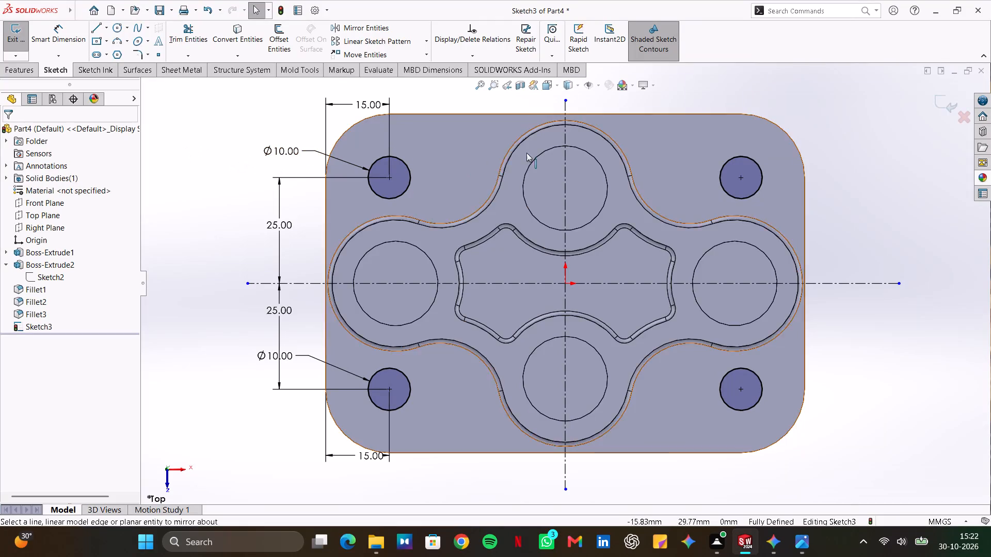
pyautogui.click(950, 102)
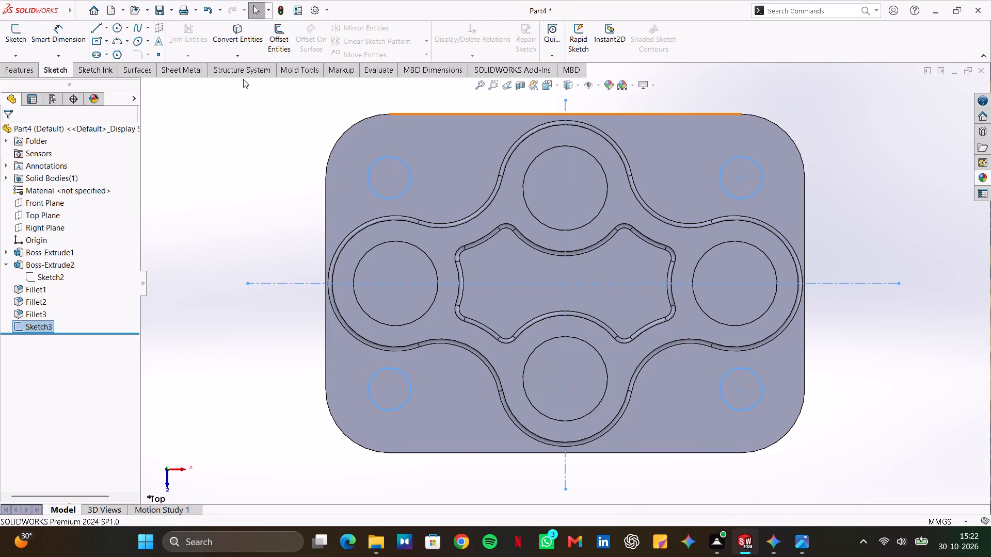
# Cut the four corner circles through the plate with a Blind Extruded Cut 17.5 mm deep.
pyautogui.click(14, 65)
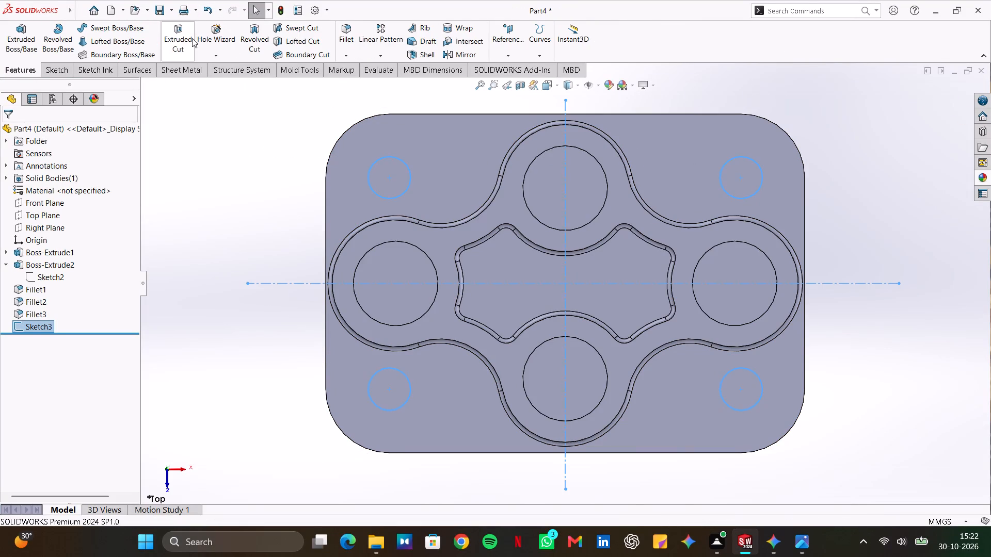
pyautogui.click(179, 34)
pyautogui.moveTo(822, 178); pyautogui.dragTo(770, 298, button='middle')
pyautogui.moveTo(823, 178); pyautogui.dragTo(770, 298)
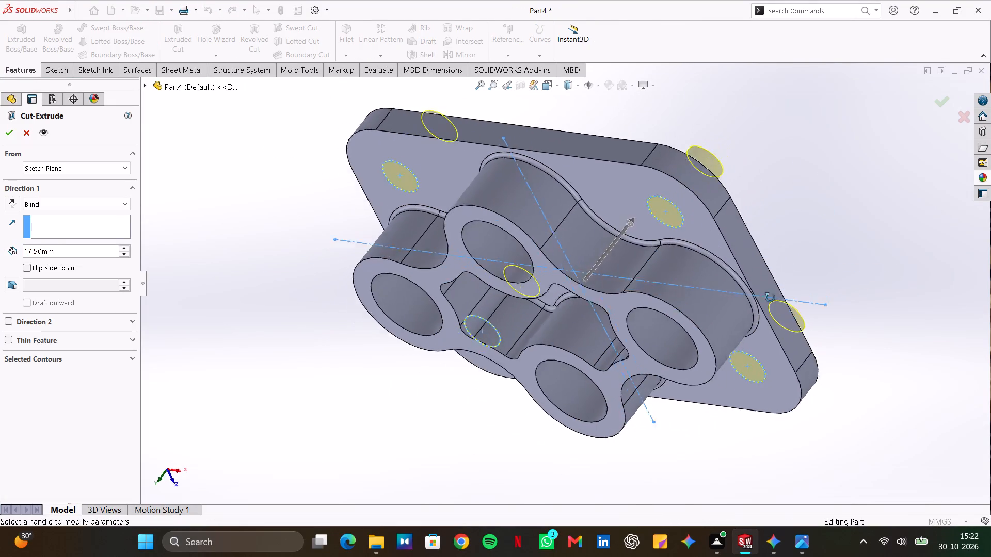
pyautogui.moveTo(770, 298); pyautogui.dragTo(752, 320)
pyautogui.moveTo(770, 298); pyautogui.dragTo(752, 320, button='middle')
pyautogui.click(14, 139)
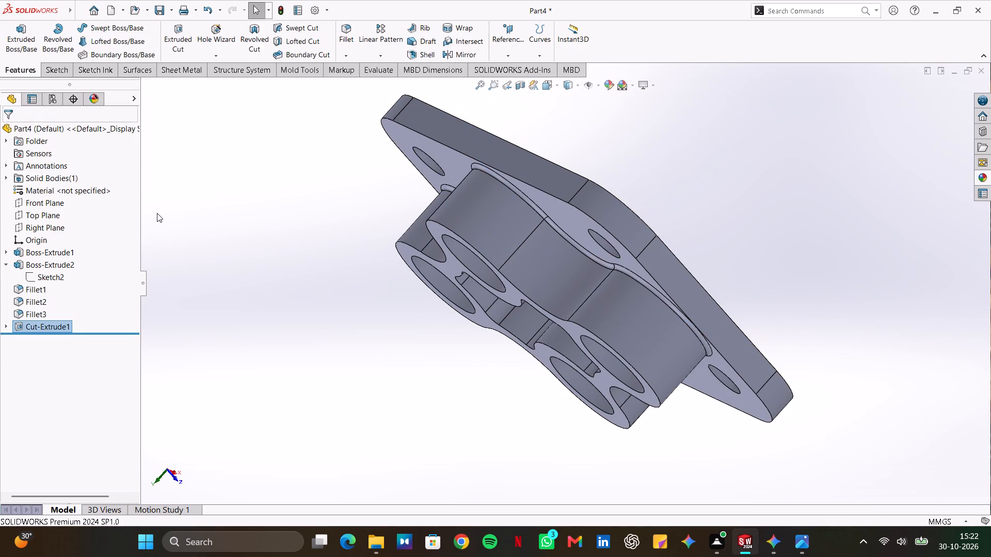
# Delete the fillet that runs around the floor edge of the central pocket.
pyautogui.moveTo(157, 221); pyautogui.dragTo(220, 58, button='middle')
pyautogui.moveTo(157, 221); pyautogui.dragTo(220, 58)
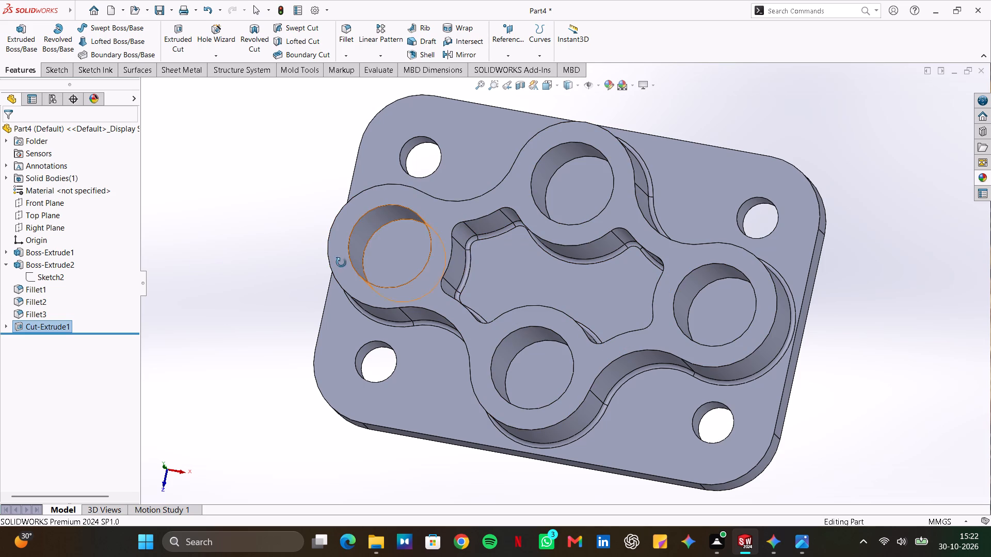
pyautogui.click(35, 300)
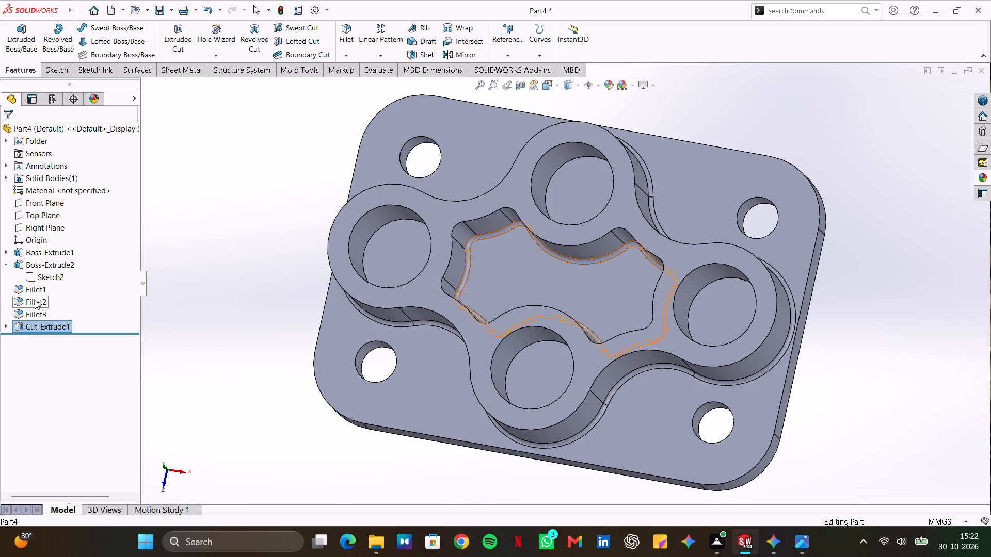
pyautogui.rightClick(35, 300)
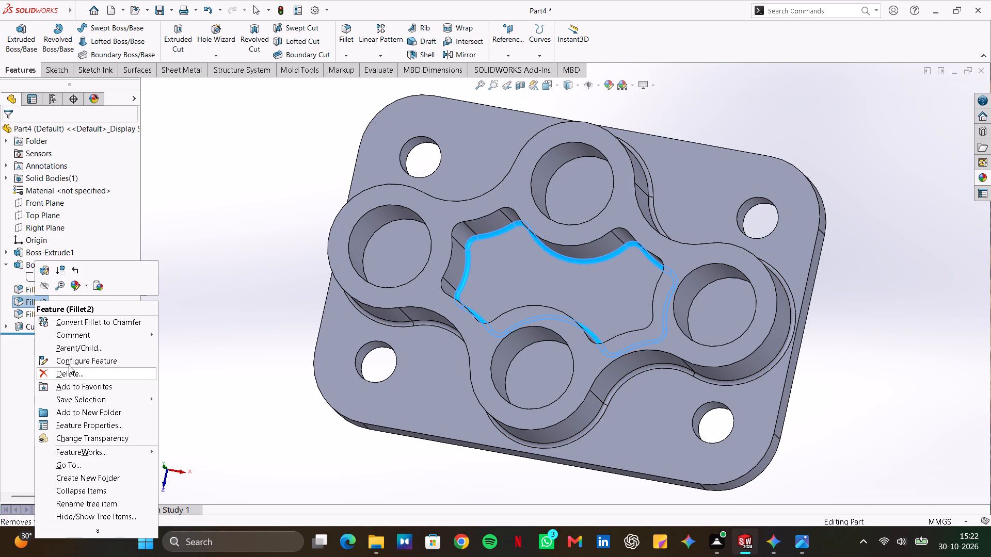
pyautogui.click(69, 372)
pyautogui.click(580, 201)
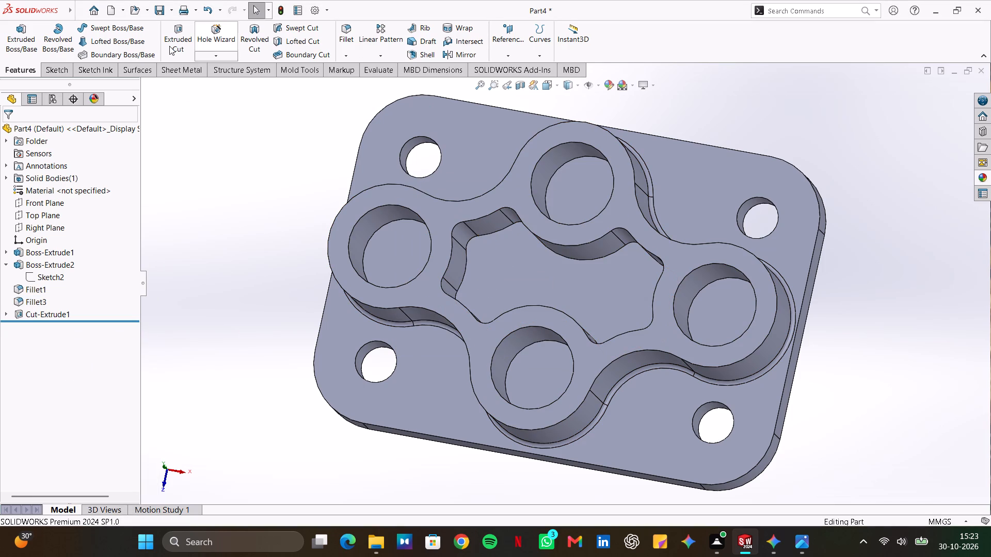
# Sketch on the central pocket's floor, convert the floor's outline into sketch entities, and exit the sketch.
pyautogui.click(56, 70)
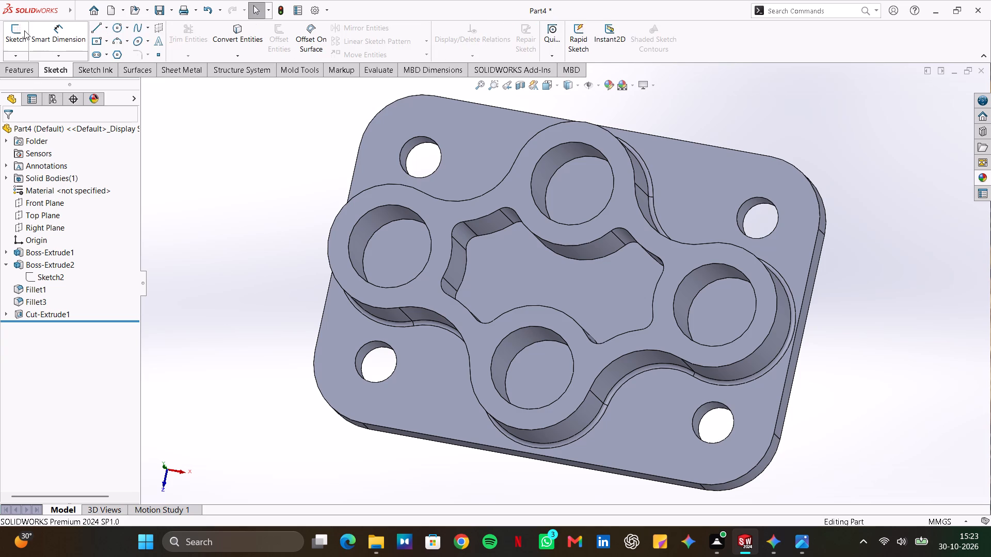
pyautogui.click(13, 34)
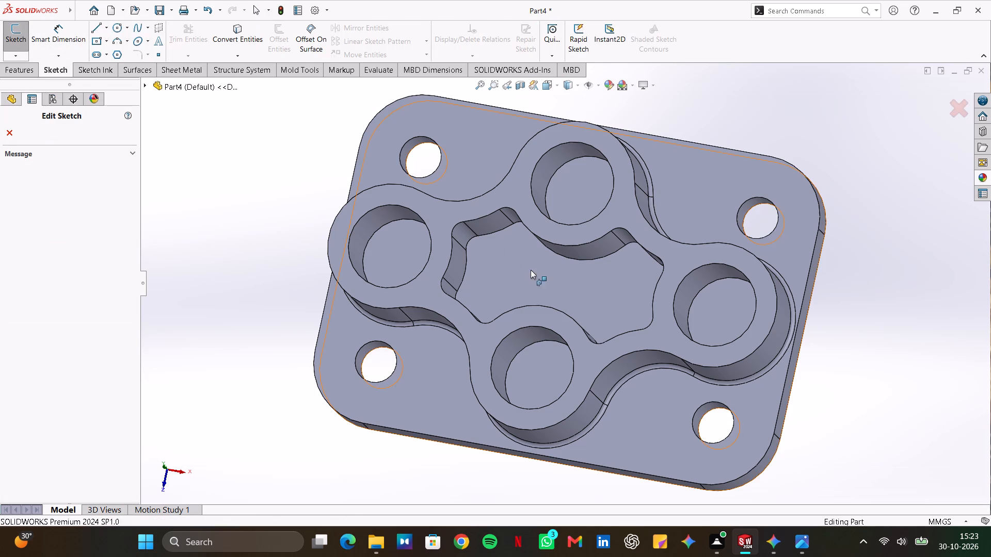
pyautogui.click(534, 273)
pyautogui.click(528, 250)
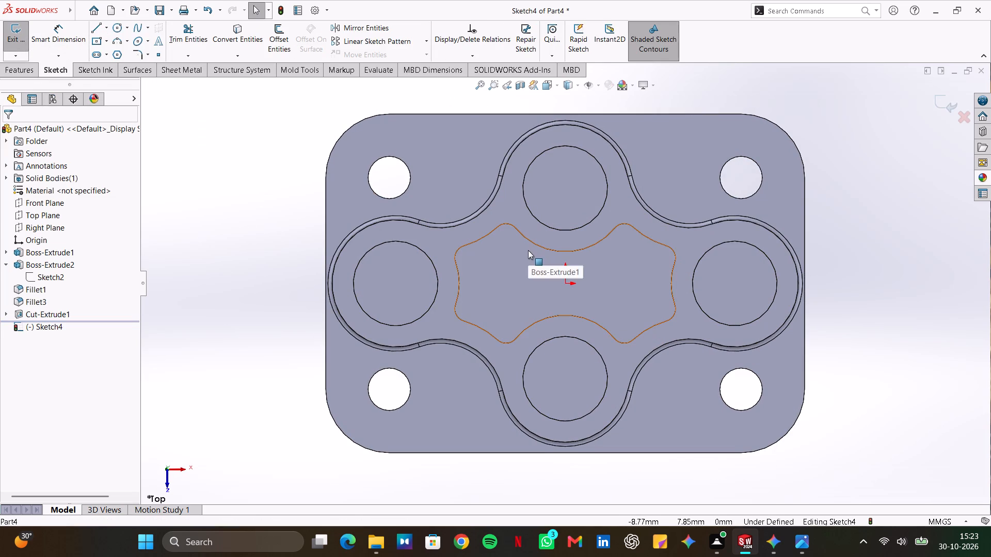
pyautogui.click(243, 31)
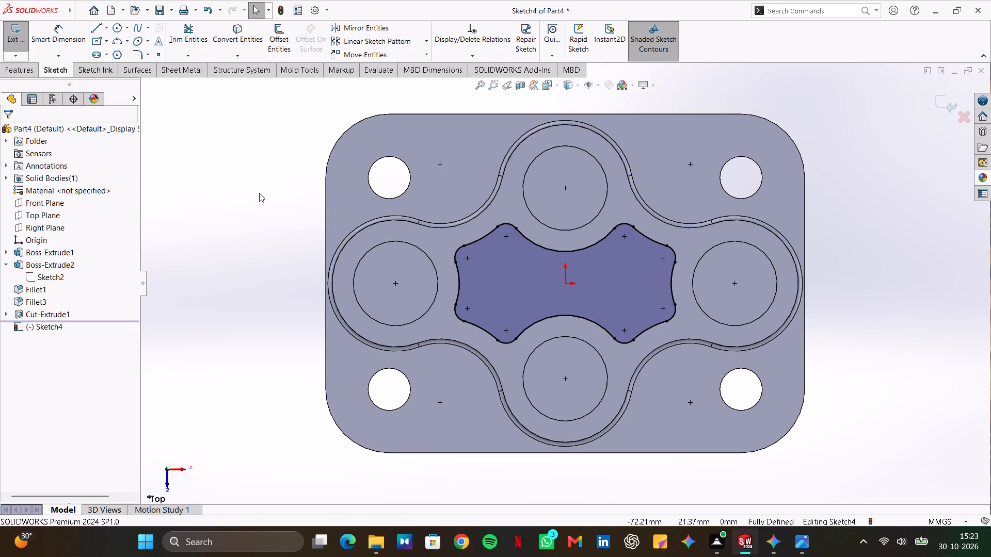
pyautogui.click(8, 32)
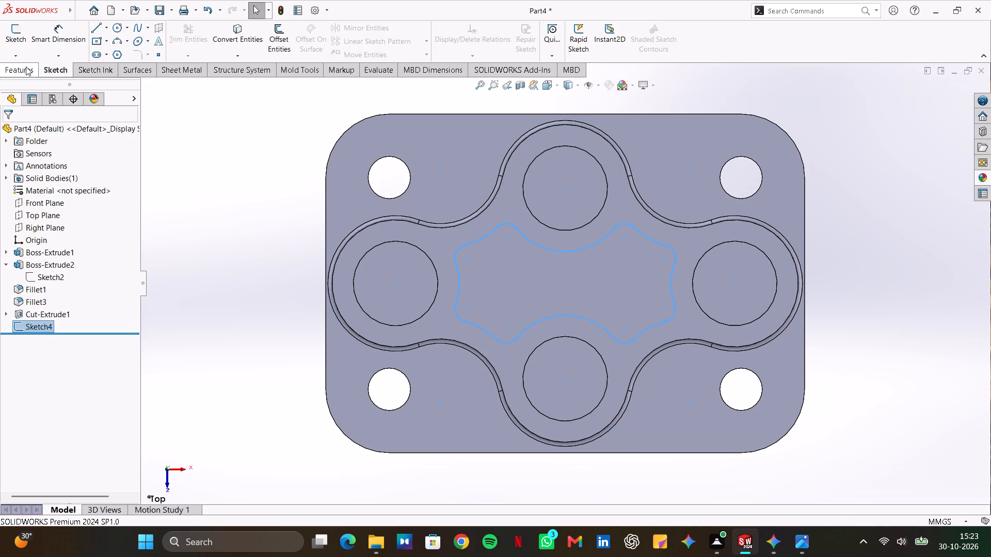
# Extrude the pocket outline sketch upward as a Blind boss 7.5 mm high, with Merge result on.
pyautogui.click(26, 67)
pyautogui.click(33, 38)
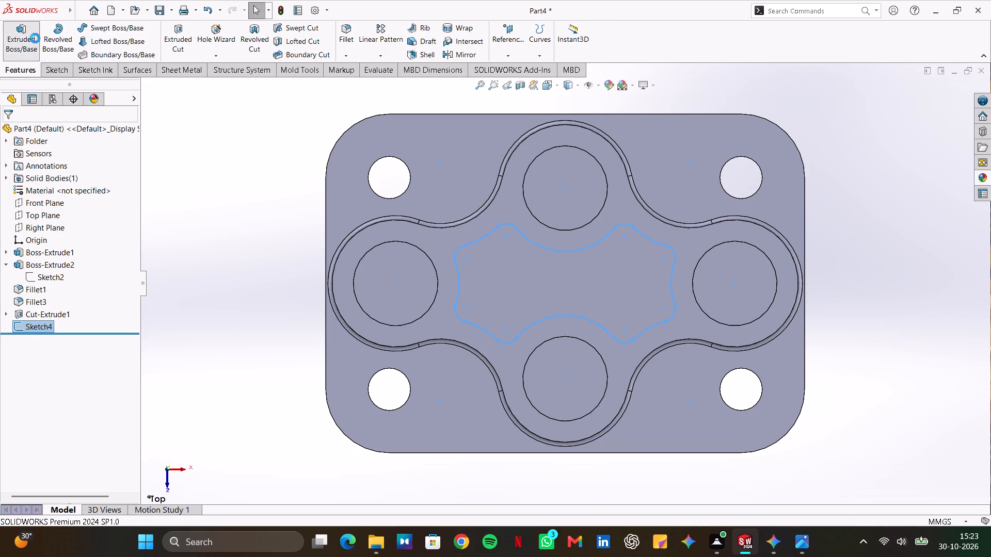
pyautogui.moveTo(223, 233); pyautogui.dragTo(218, 105, button='middle')
pyautogui.scroll(1, 223, 233)
pyautogui.moveTo(223, 233); pyautogui.dragTo(218, 105)
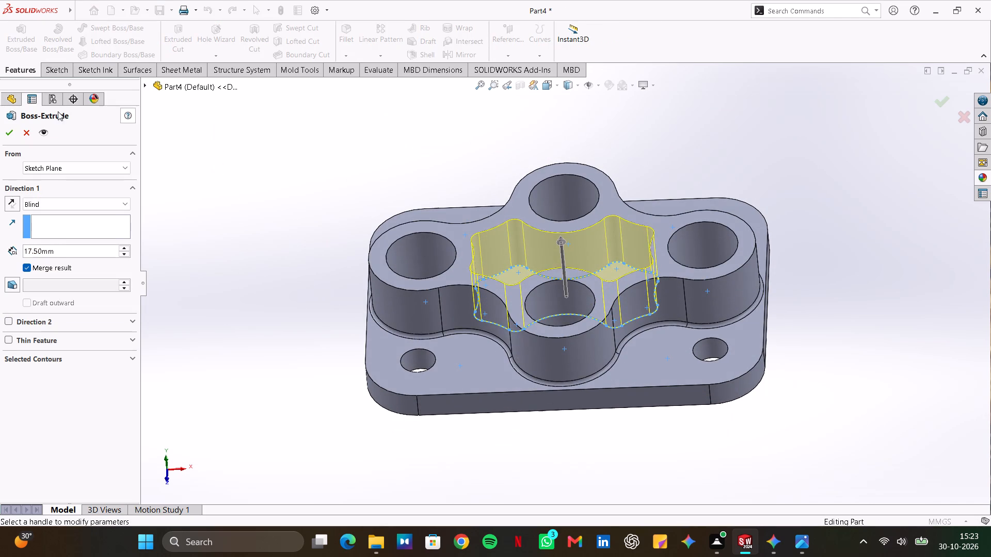
pyautogui.moveTo(56, 248); pyautogui.dragTo(45, 253)
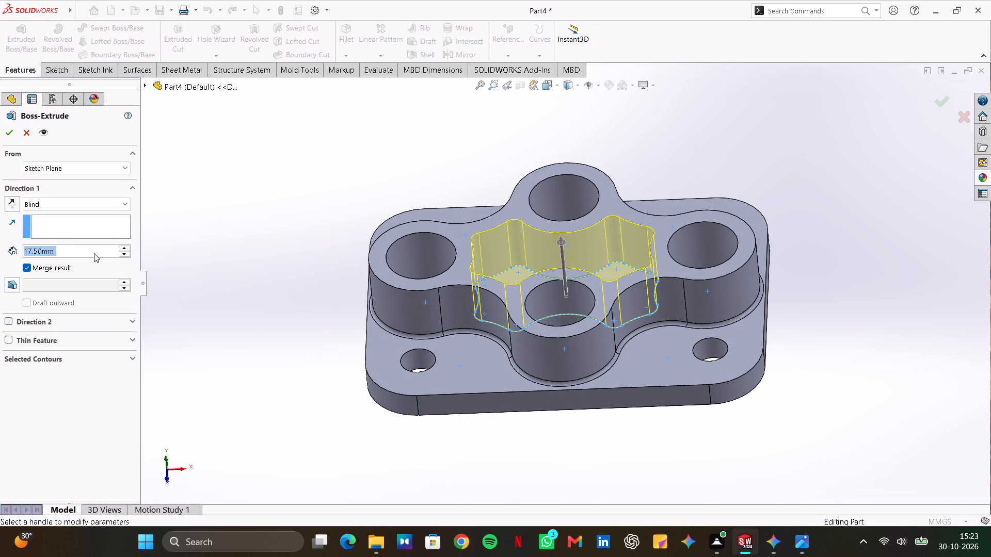
pyautogui.write('7.5')
pyautogui.press('Return')
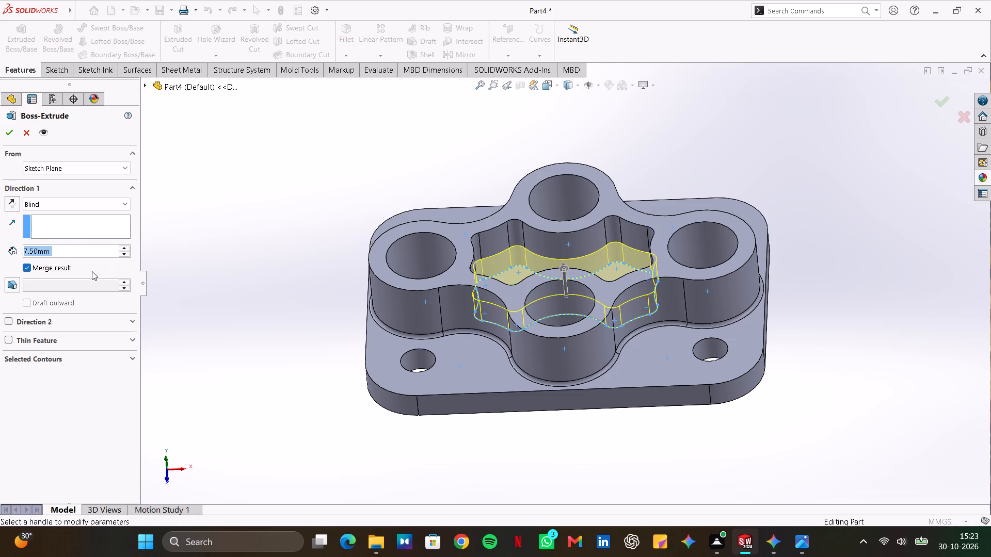
pyautogui.click(8, 132)
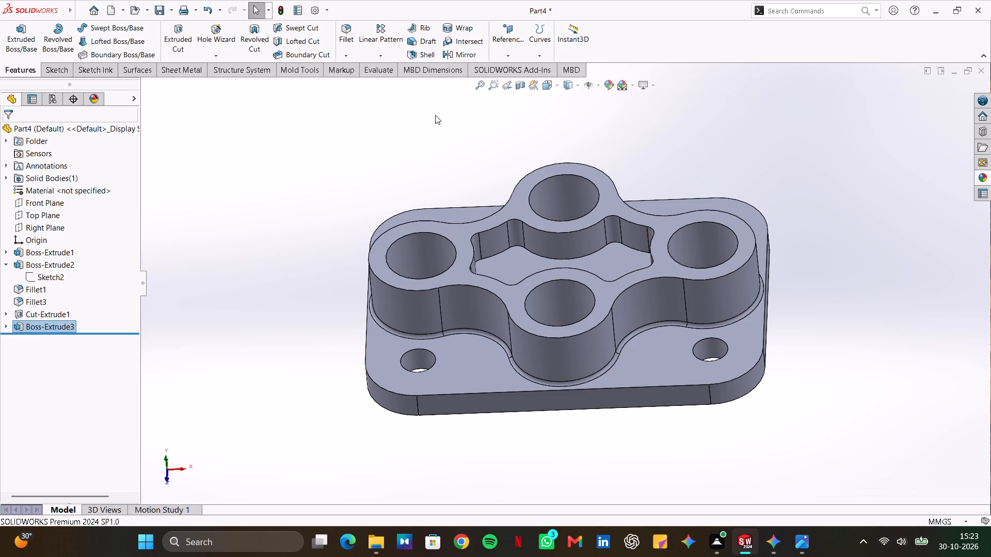
# Fillet the edge around the raised floor of the central pocket with a 1 mm radius.
pyautogui.click(348, 33)
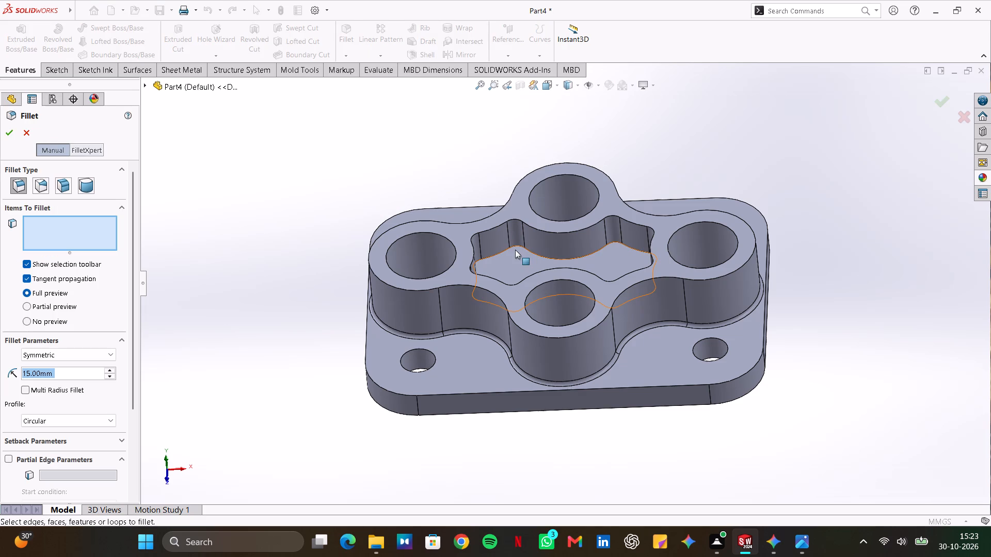
pyautogui.click(515, 245)
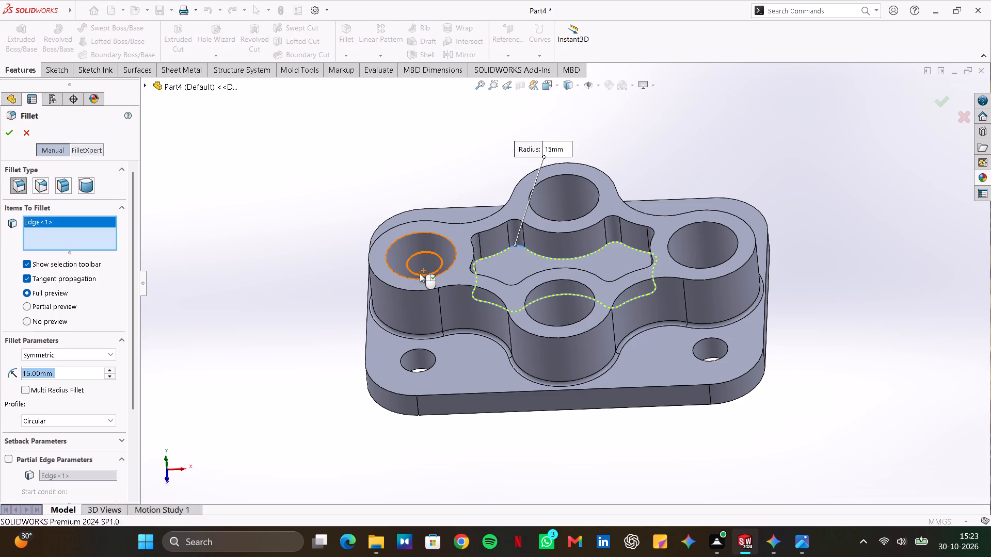
pyautogui.press('1')
pyautogui.press('Return')
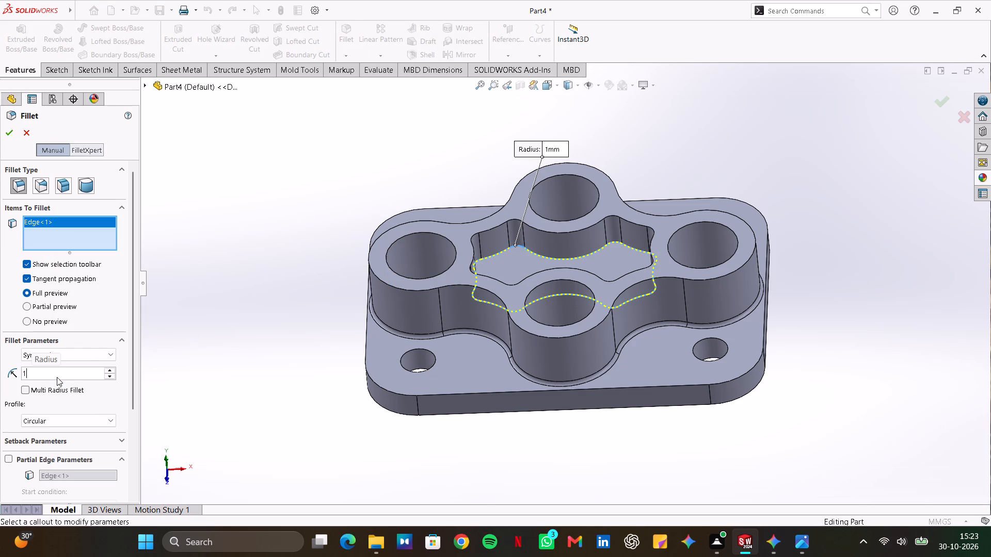
pyautogui.click(9, 132)
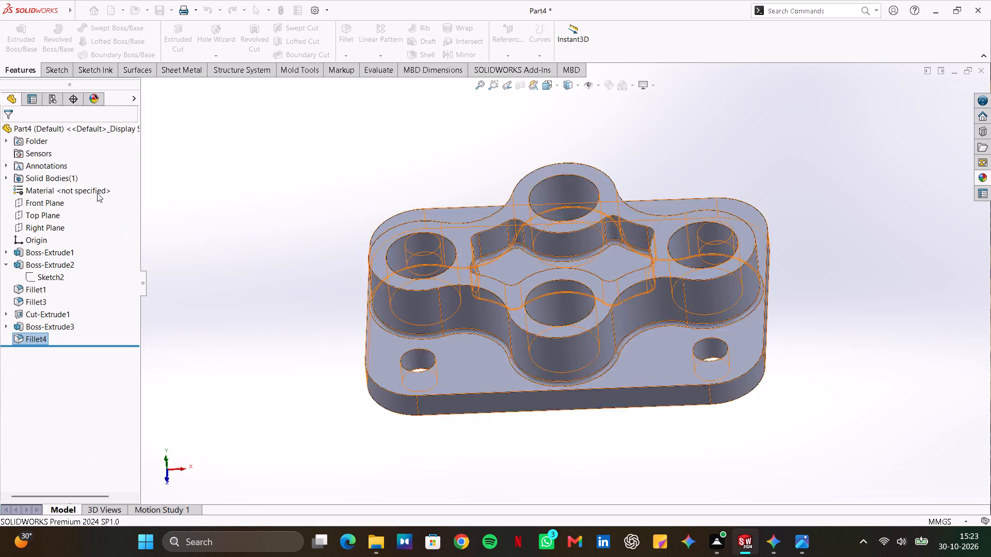
pyautogui.click(198, 292)
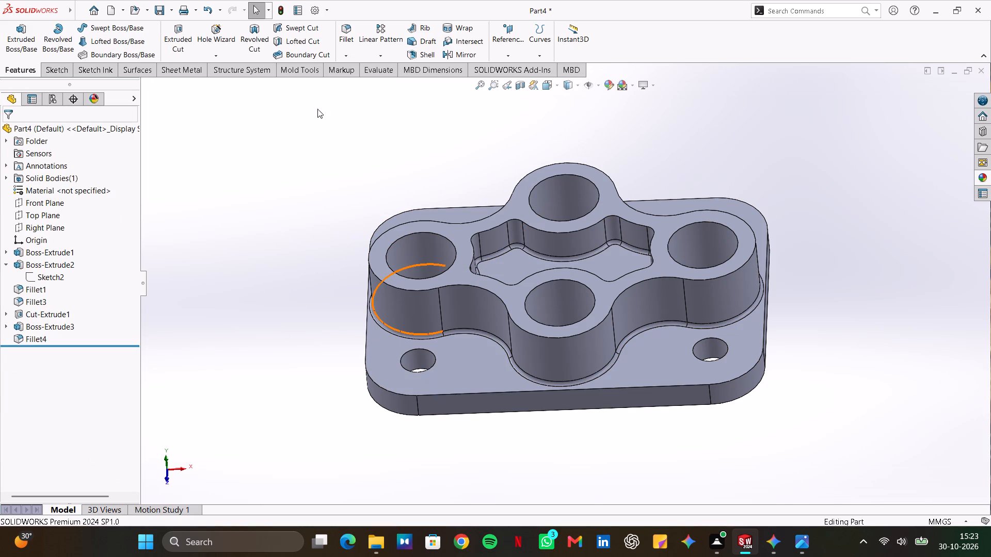
# Examine the part in a section view on the Front Plane, tilting the section plane to different angles, and cancel the section.
pyautogui.click(522, 88)
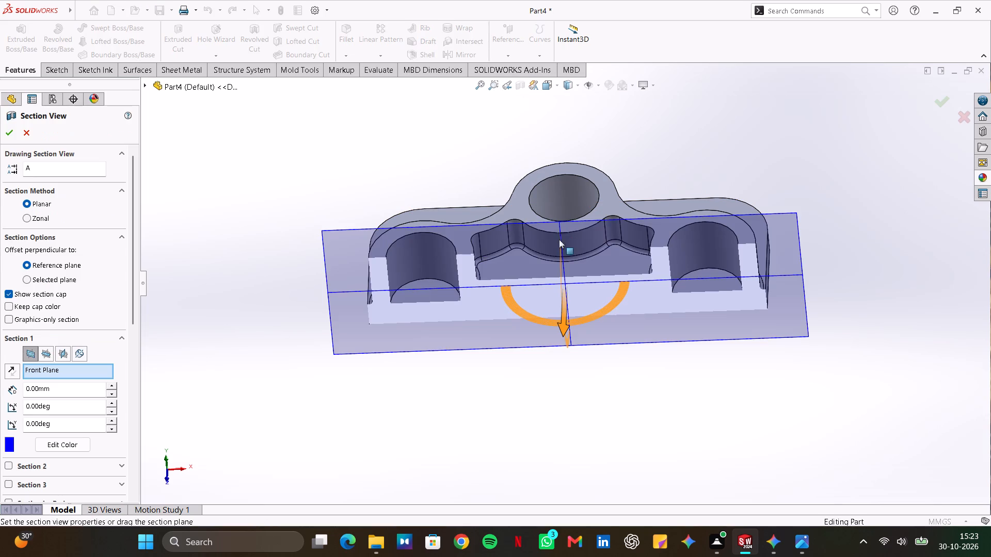
pyautogui.click(561, 269)
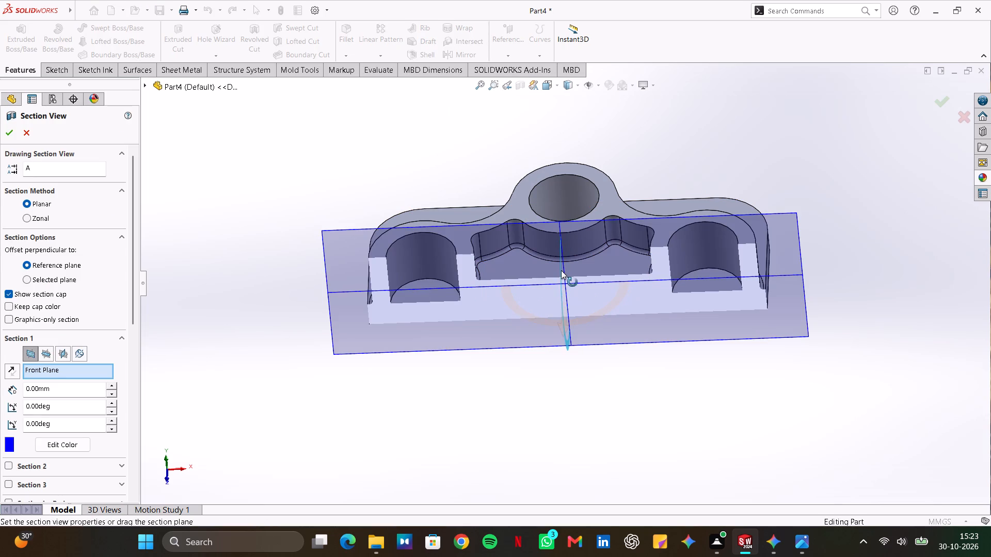
pyautogui.moveTo(492, 302); pyautogui.dragTo(530, 225, button='middle')
pyautogui.moveTo(496, 302); pyautogui.dragTo(530, 225)
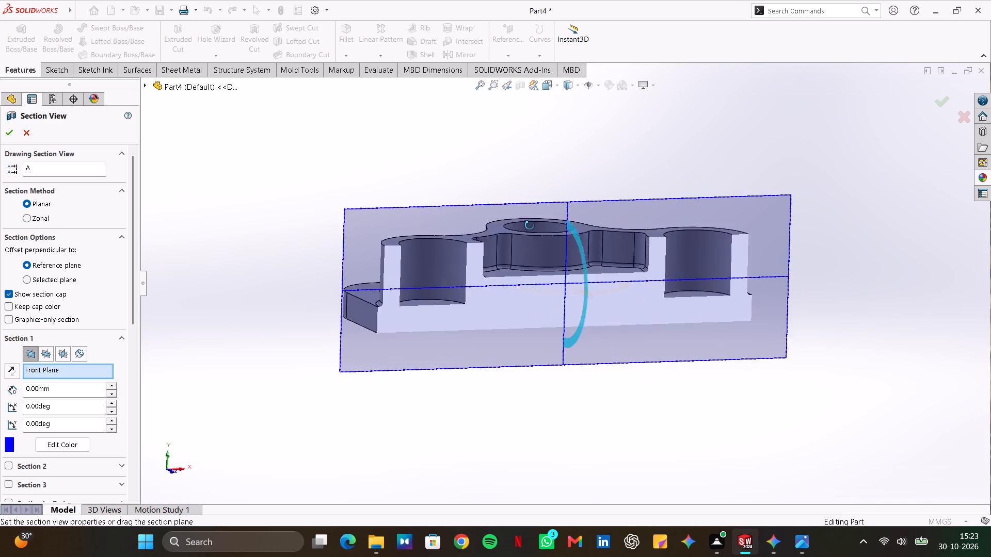
pyautogui.moveTo(530, 225); pyautogui.dragTo(556, 257)
pyautogui.moveTo(530, 225); pyautogui.dragTo(556, 257, button='middle')
pyautogui.moveTo(573, 228); pyautogui.dragTo(550, 210)
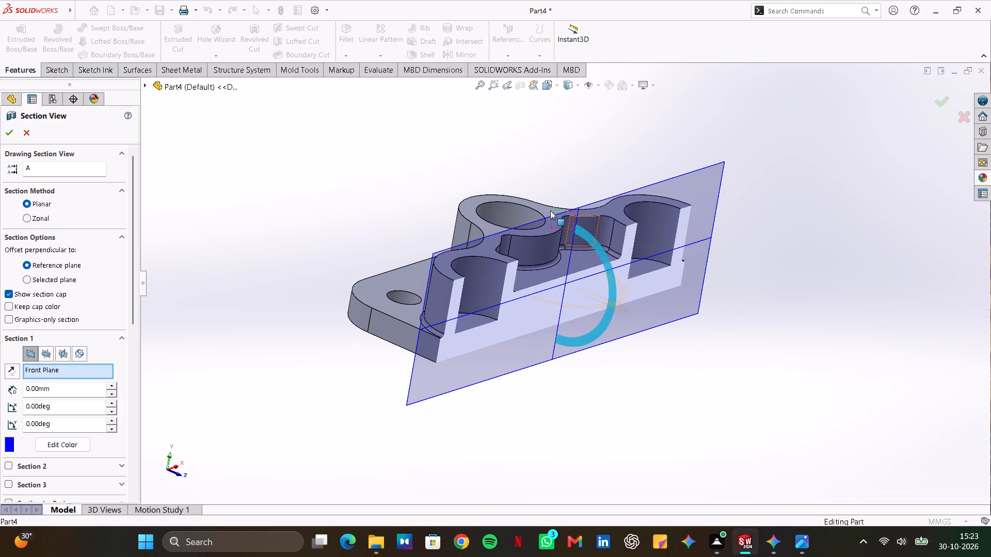
pyautogui.moveTo(550, 210); pyautogui.dragTo(510, 202)
pyautogui.moveTo(587, 236); pyautogui.dragTo(617, 300)
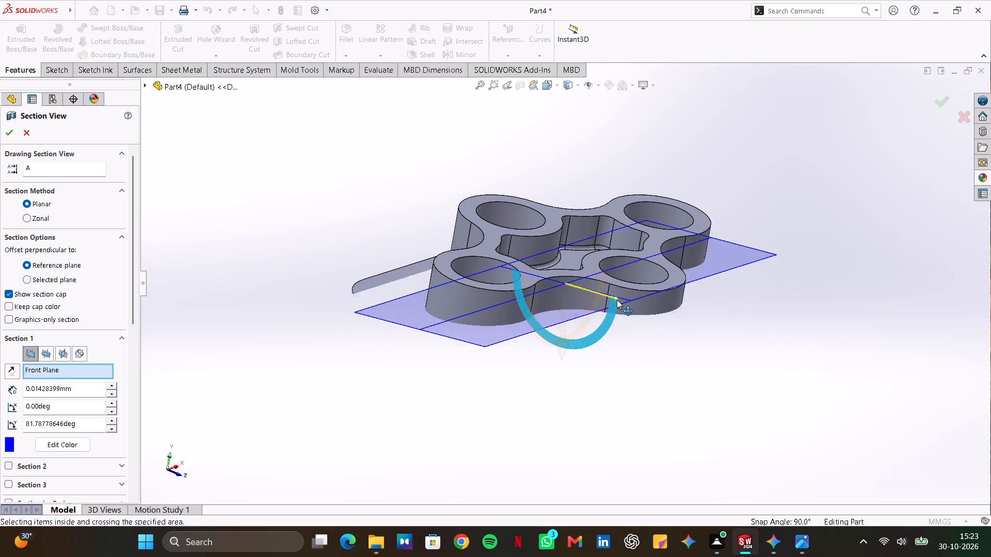
pyautogui.moveTo(617, 300); pyautogui.dragTo(610, 462)
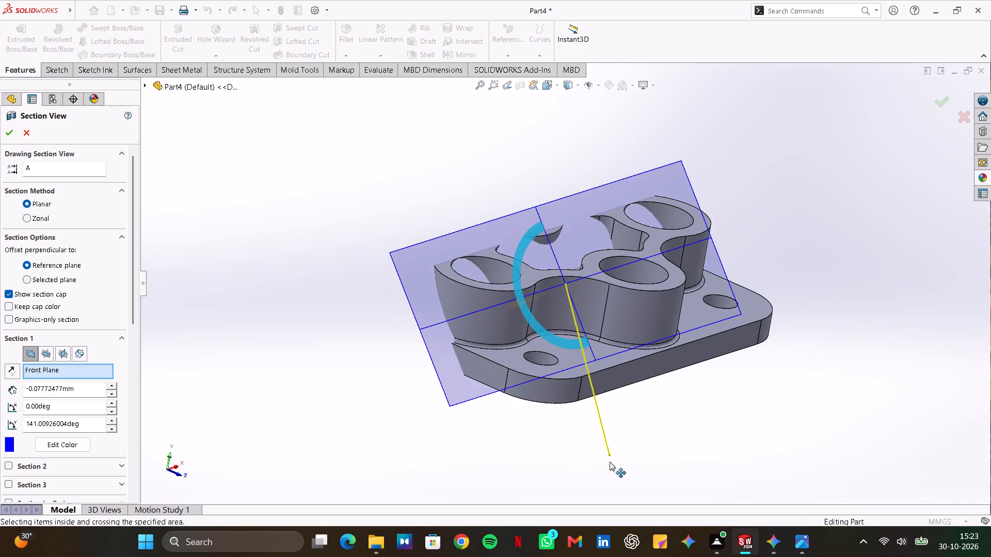
pyautogui.moveTo(610, 462); pyautogui.dragTo(482, 129)
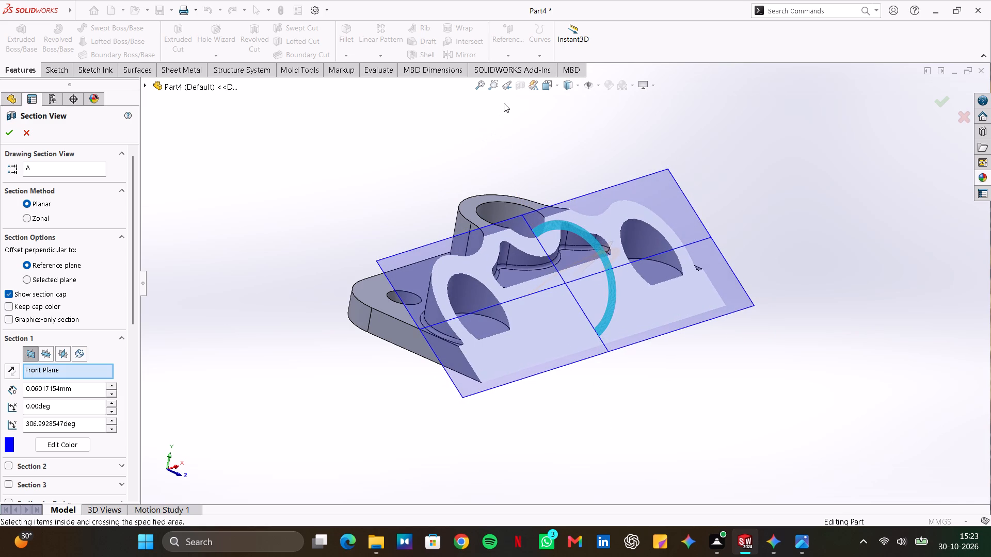
pyautogui.press('Escape')
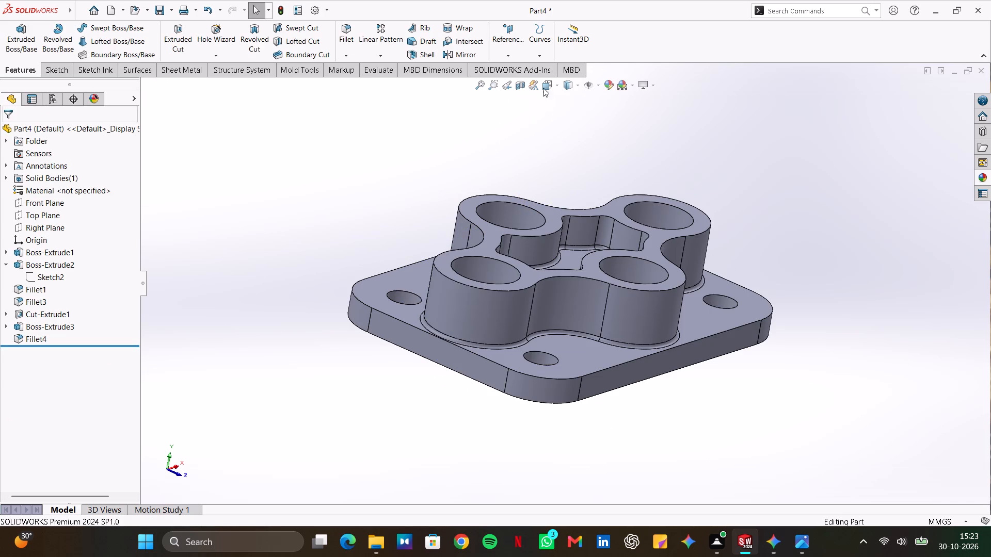
# Examine the pocket and holes in section views on the Front, Top and Right Planes, and return to the unsectioned part.
pyautogui.click(520, 87)
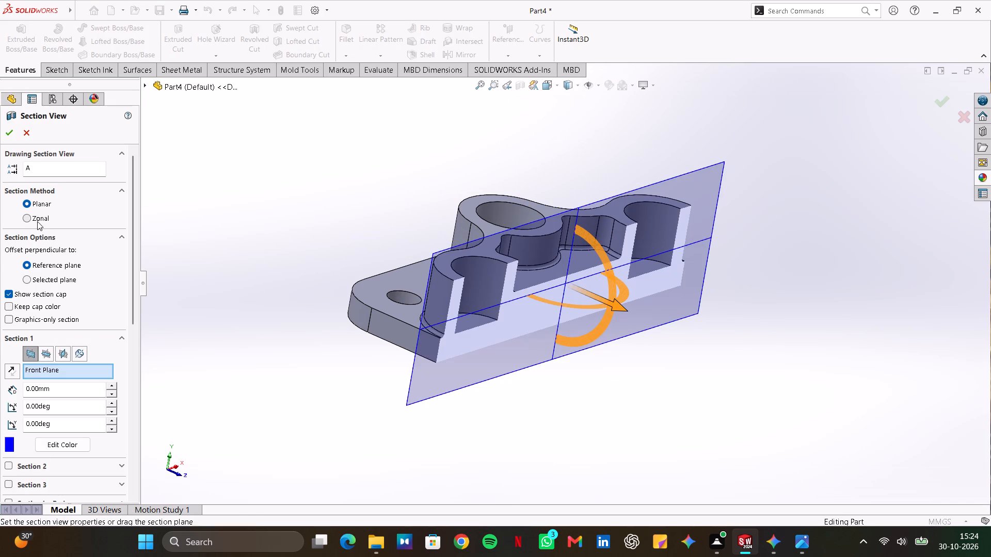
pyautogui.scroll(-1, 83, 320)
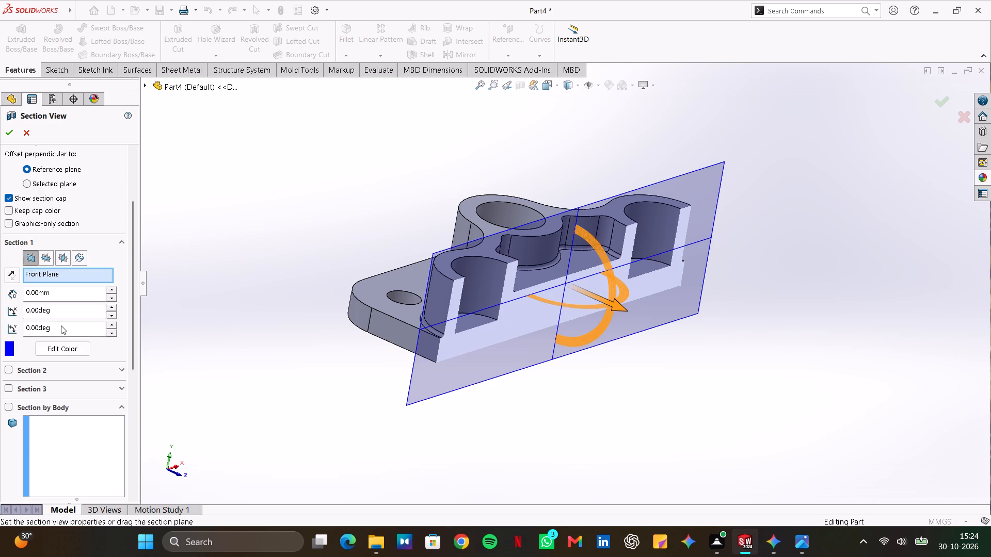
pyautogui.scroll(-1, 61, 325)
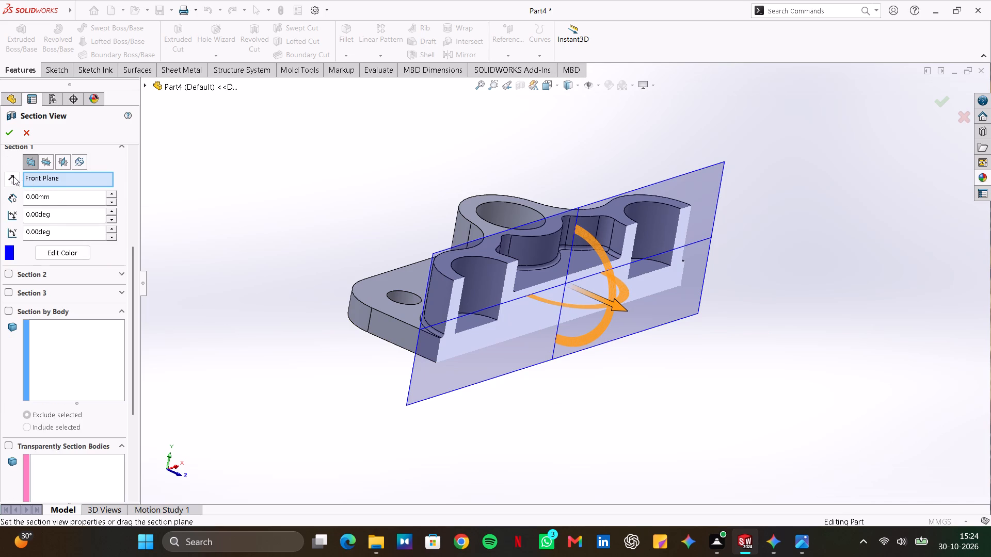
pyautogui.click(13, 176)
pyautogui.click(13, 176)
pyautogui.click(55, 186)
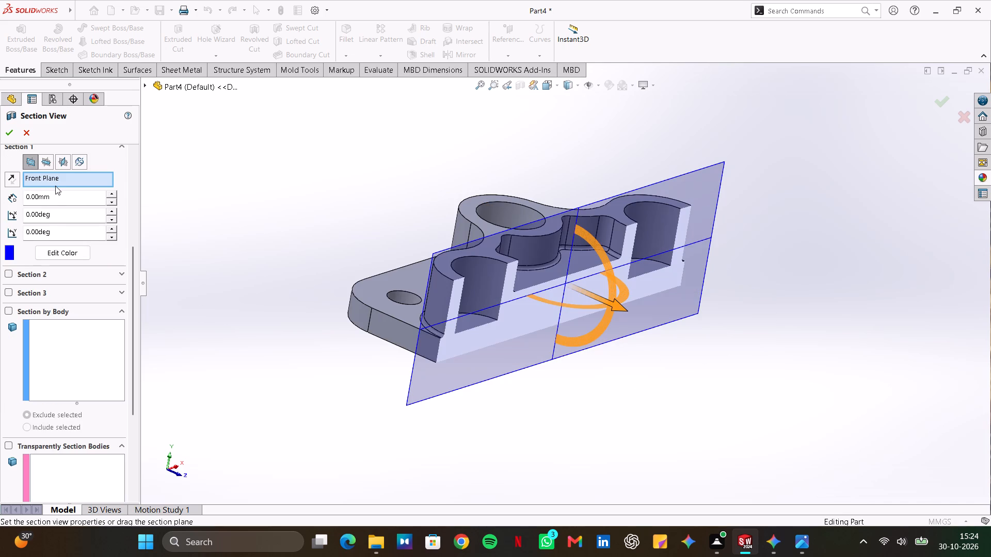
pyautogui.rightClick(54, 182)
pyautogui.click(45, 164)
pyautogui.click(45, 163)
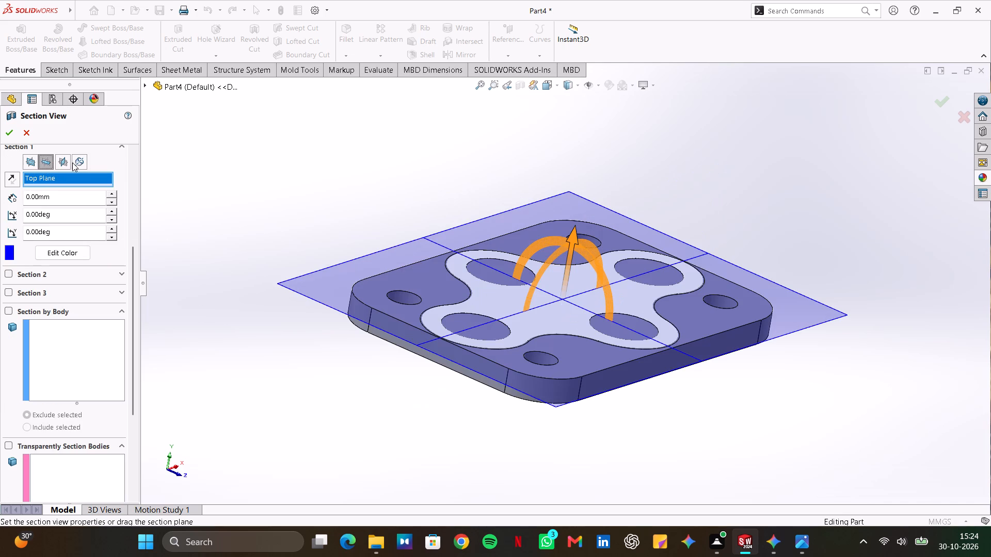
pyautogui.click(62, 161)
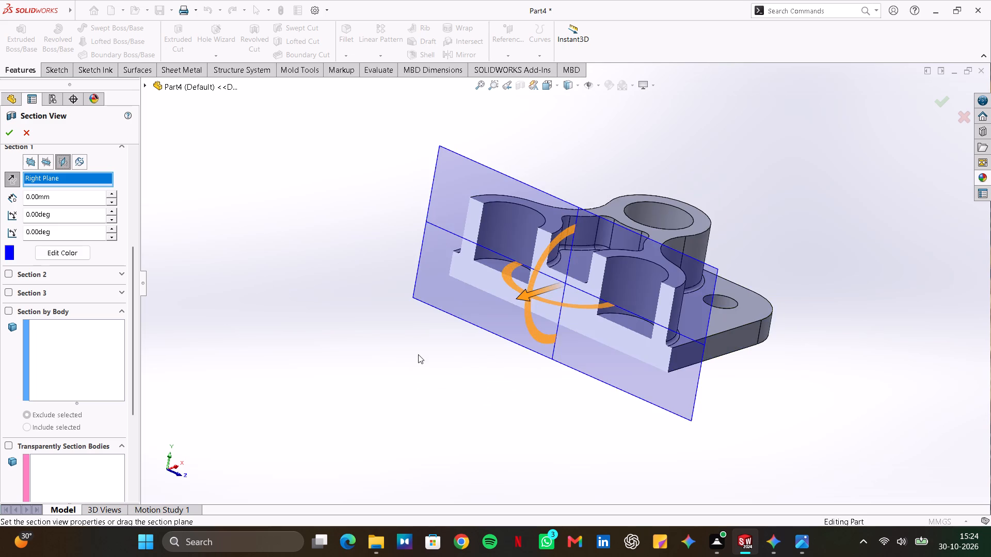
pyautogui.moveTo(419, 354); pyautogui.dragTo(475, 322, button='middle')
pyautogui.moveTo(425, 354); pyautogui.dragTo(475, 322)
pyautogui.click(35, 135)
pyautogui.click(31, 133)
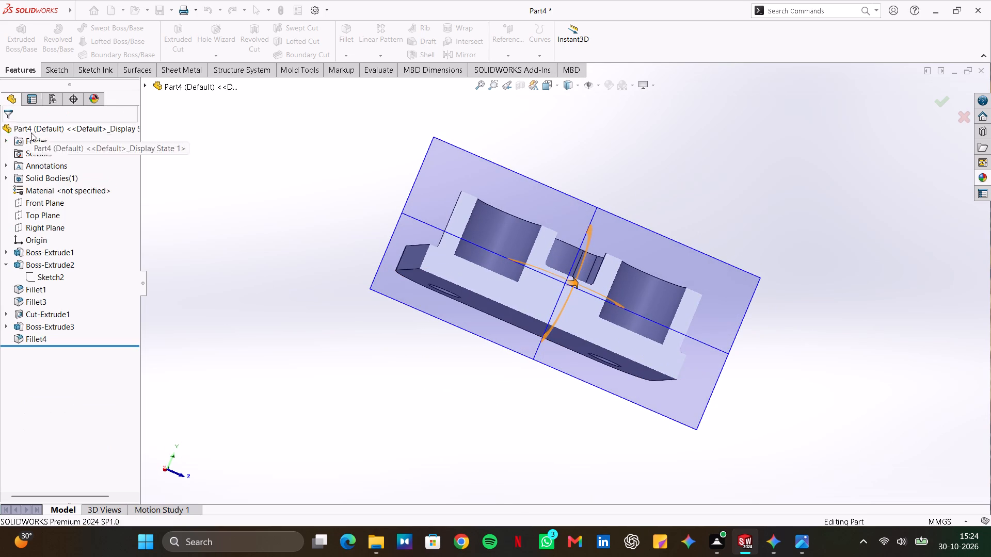
pyautogui.click(258, 248)
pyautogui.moveTo(670, 206); pyautogui.dragTo(621, 264, button='middle')
pyautogui.moveTo(670, 206); pyautogui.dragTo(624, 263)
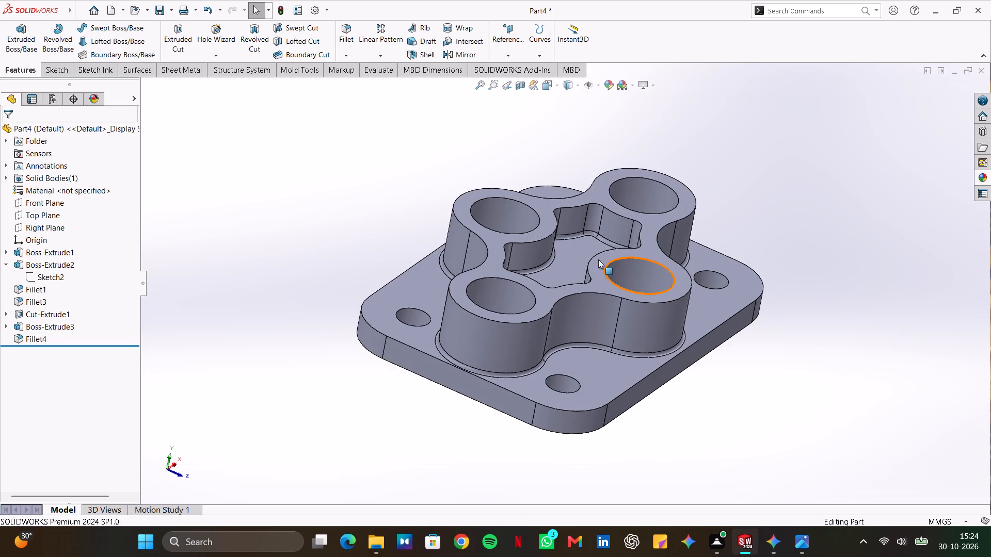
# Save the part in the DAY - 06 folder as Quad-Boss Manifold Base Plate, copying that name from the description in the Gemini chat.
pyautogui.hotkey('ctrl', 's')
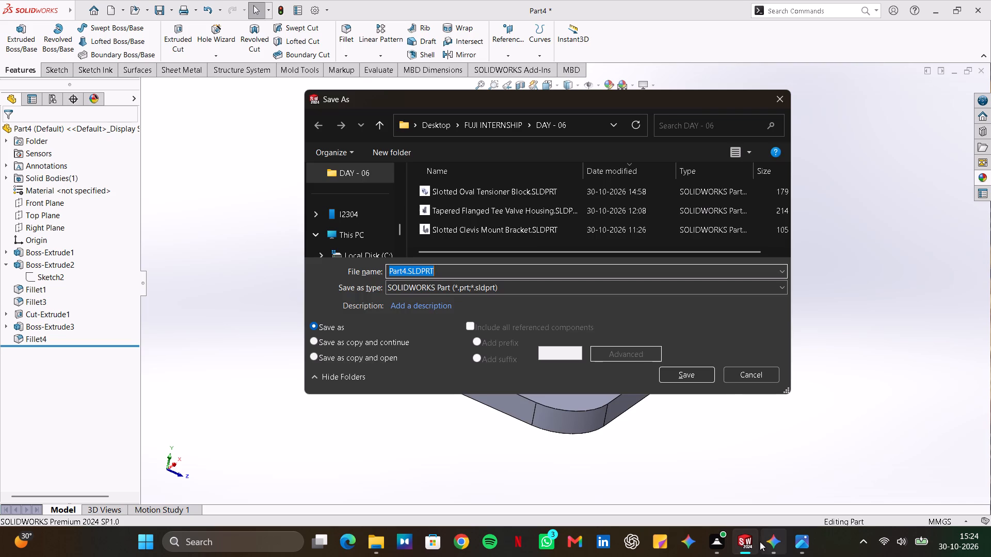
pyautogui.click(772, 541)
pyautogui.scroll(2, 426, 205)
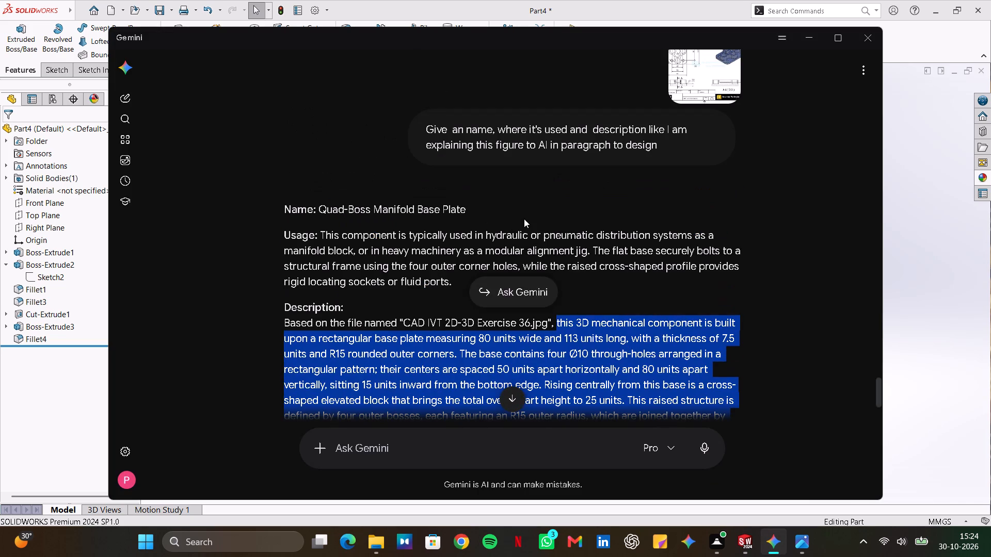
pyautogui.click(524, 219)
pyautogui.moveTo(321, 208); pyautogui.dragTo(459, 207)
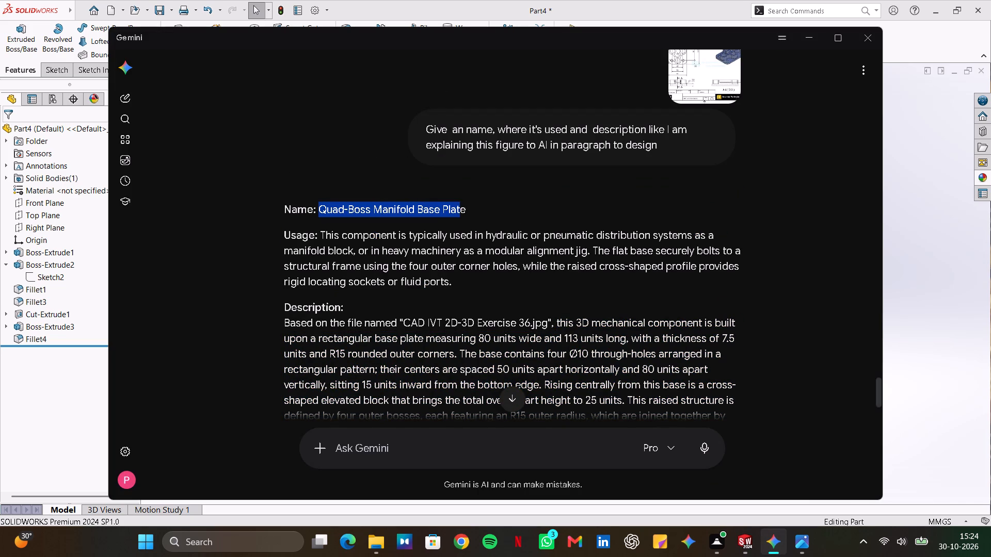
pyautogui.moveTo(459, 207); pyautogui.dragTo(466, 207)
pyautogui.hotkey('ctrl', 'c')
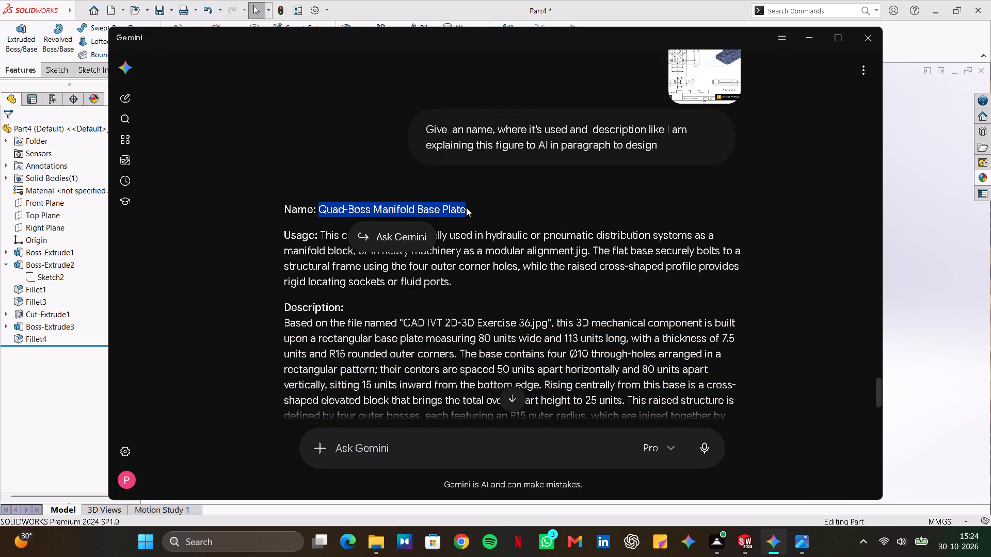
pyautogui.hotkey('alt', 'Tab')
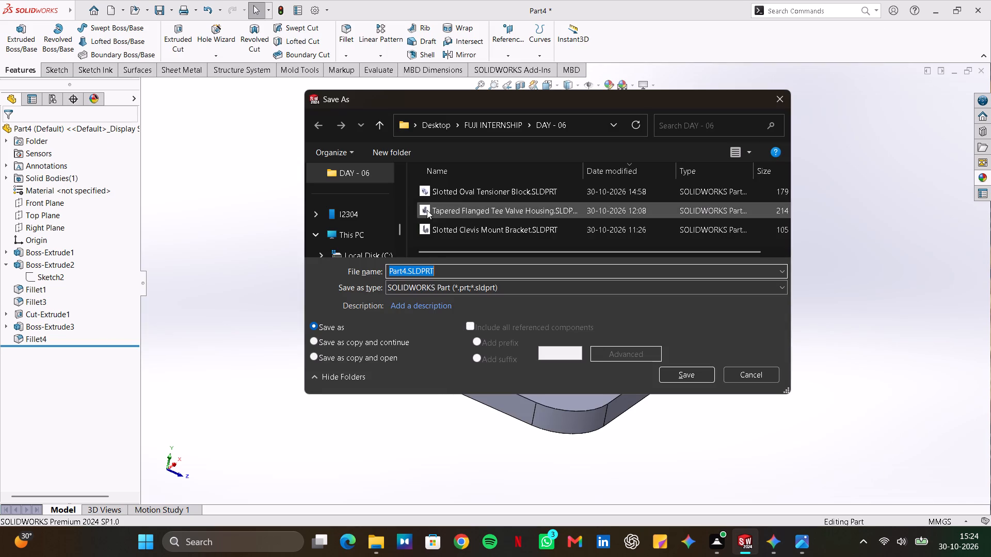
pyautogui.moveTo(406, 272); pyautogui.dragTo(379, 273)
pyautogui.hotkey('ctrl', 'v')
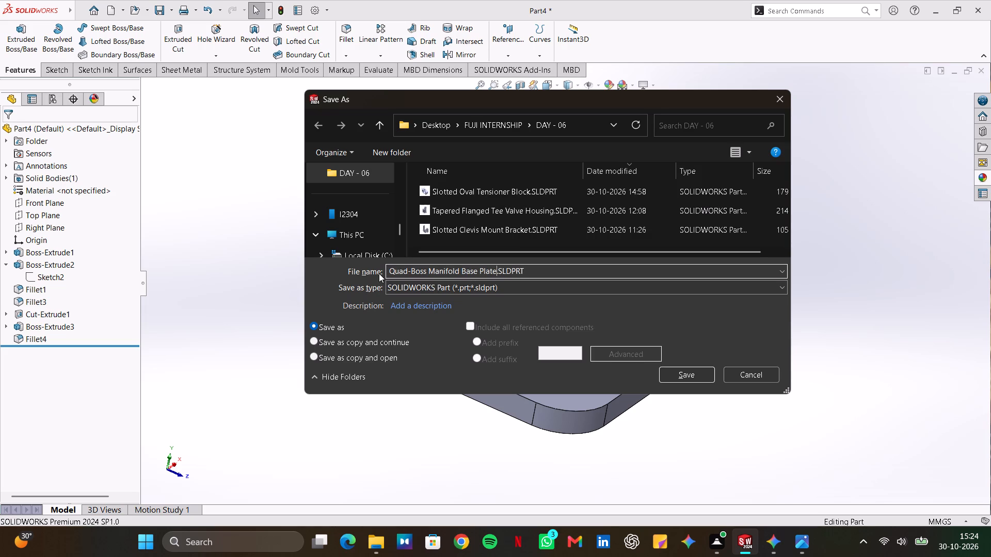
pyautogui.click(670, 374)
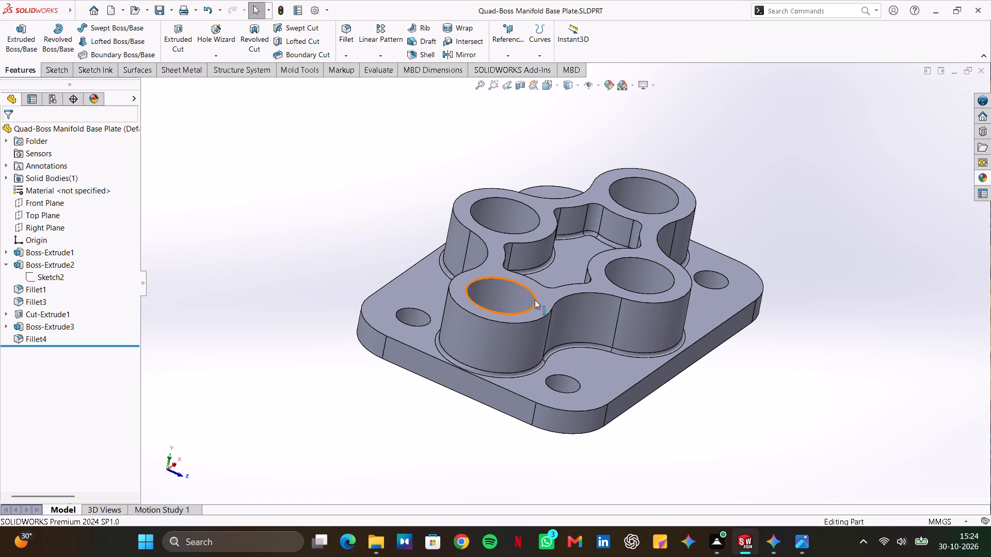
pyautogui.hotkey('ctrl', 's')
pyautogui.hotkey('ctrl', 's')
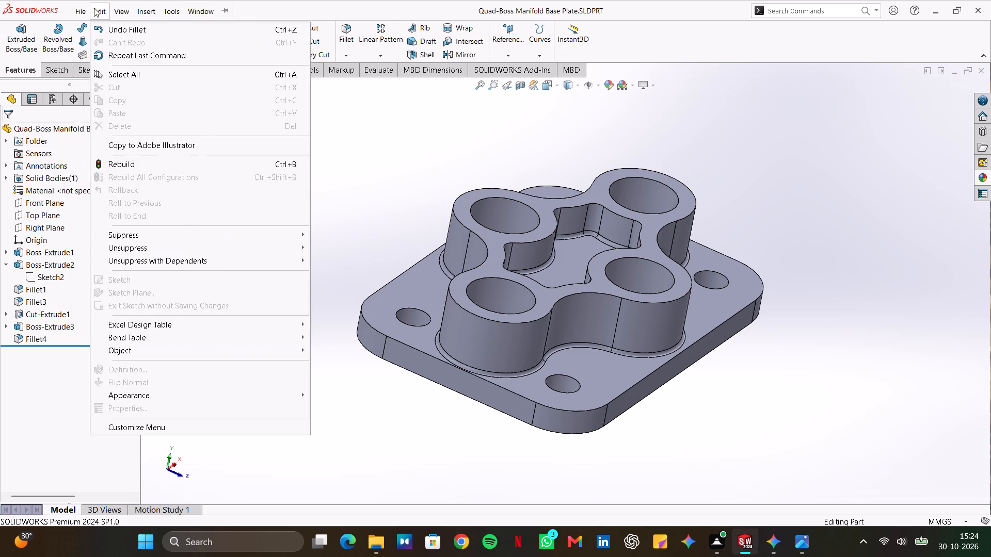
# Save a copy of the part as an Adobe PDF named Quad-Boss Manifold Base Plate in the DAY - 06 folder.
pyautogui.click(152, 148)
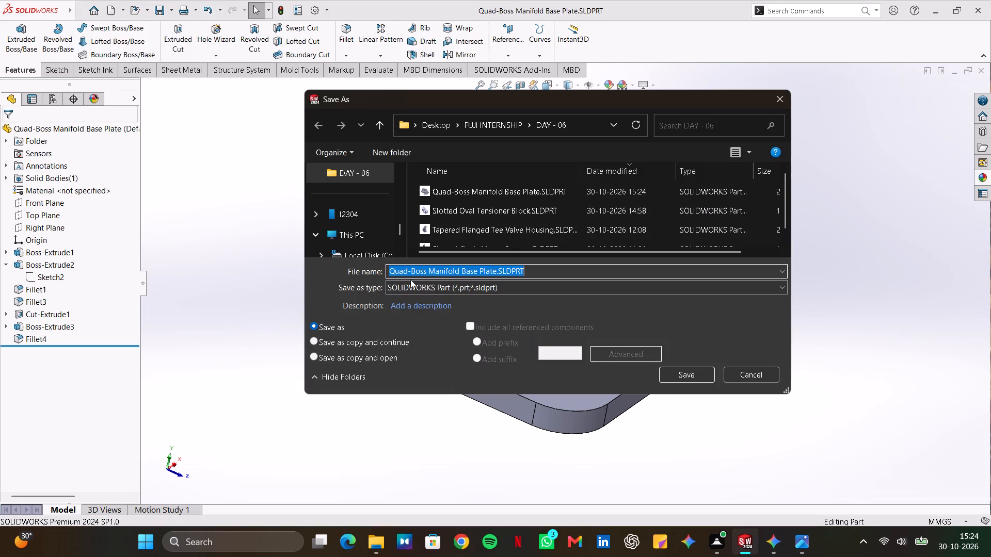
pyautogui.click(449, 284)
pyautogui.click(490, 105)
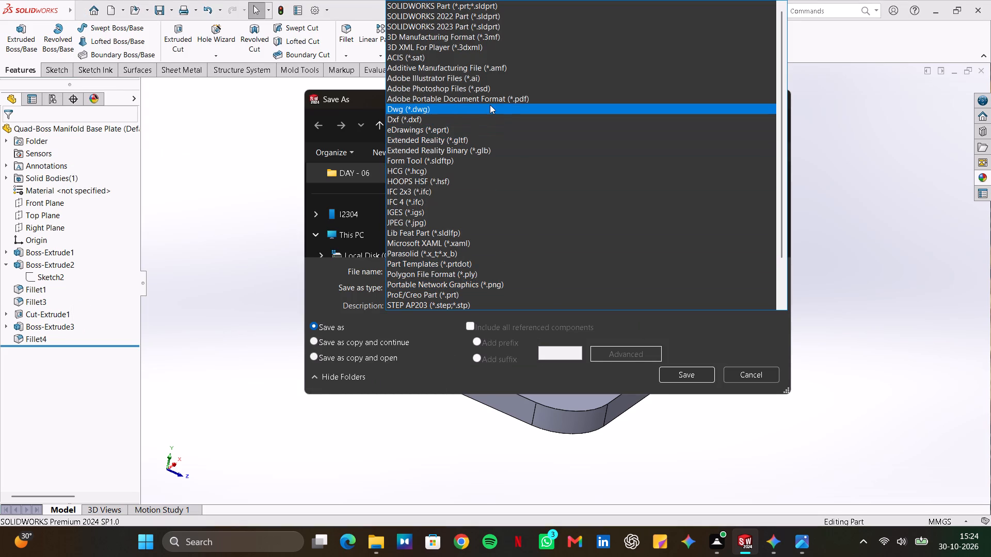
pyautogui.click(501, 310)
pyautogui.click(498, 326)
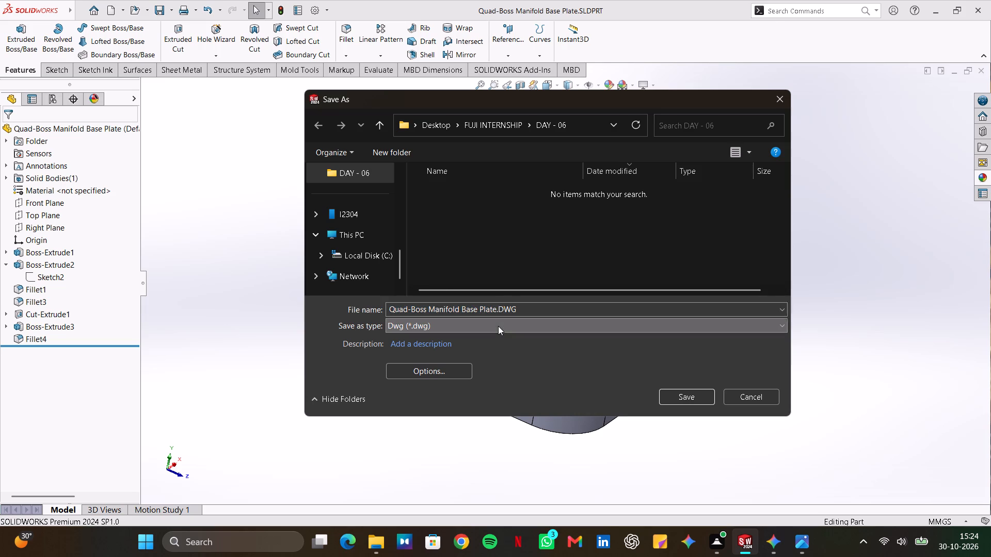
pyautogui.click(515, 54)
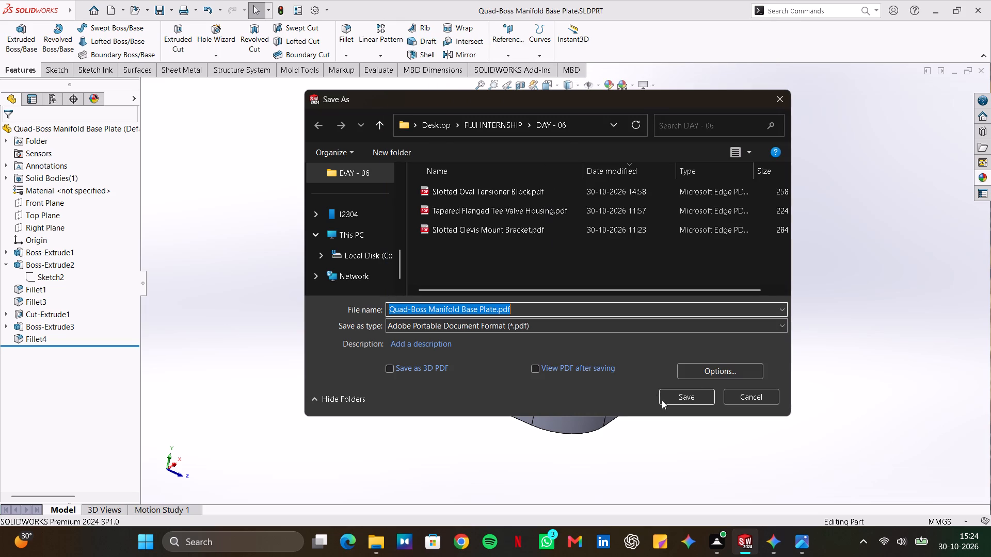
pyautogui.click(682, 397)
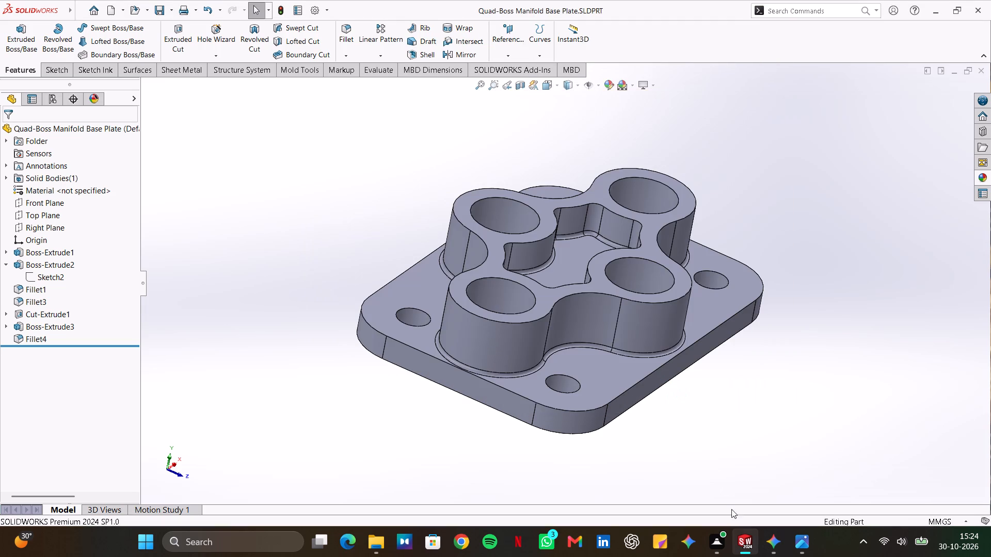